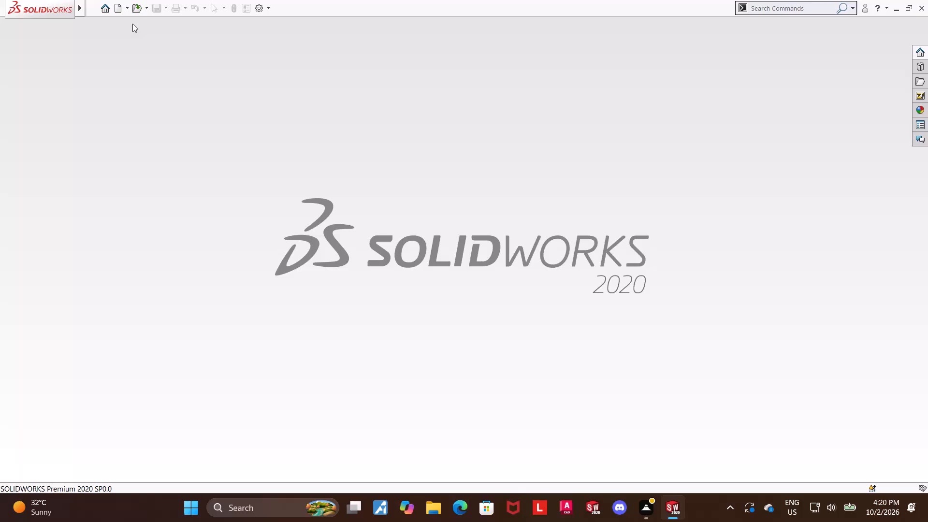
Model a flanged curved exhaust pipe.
Create a new part and start a sketch on the Front Plane.
{"action": "left_click", "coordinate": [119, 10]}
{"action": "double_click", "coordinate": [204, 234]}
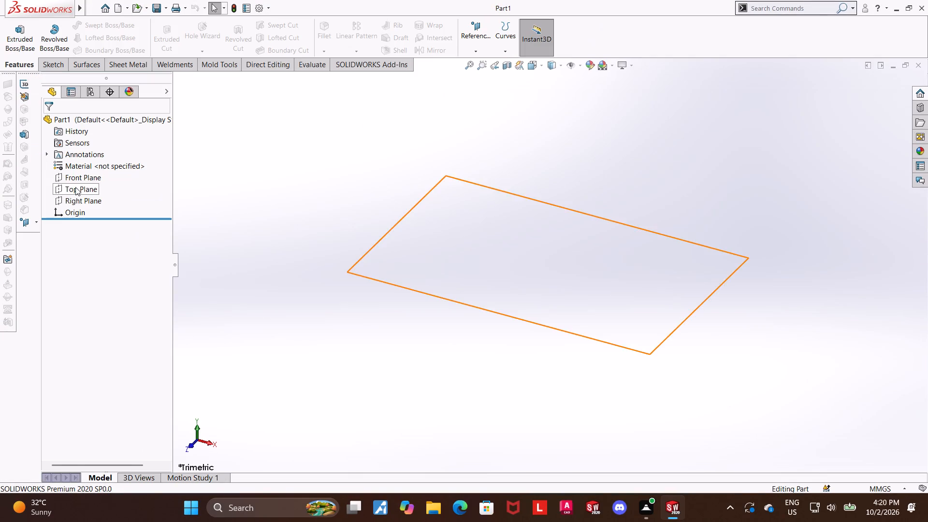
{"action": "left_click", "coordinate": [76, 174]}
{"action": "left_click", "coordinate": [85, 164]}
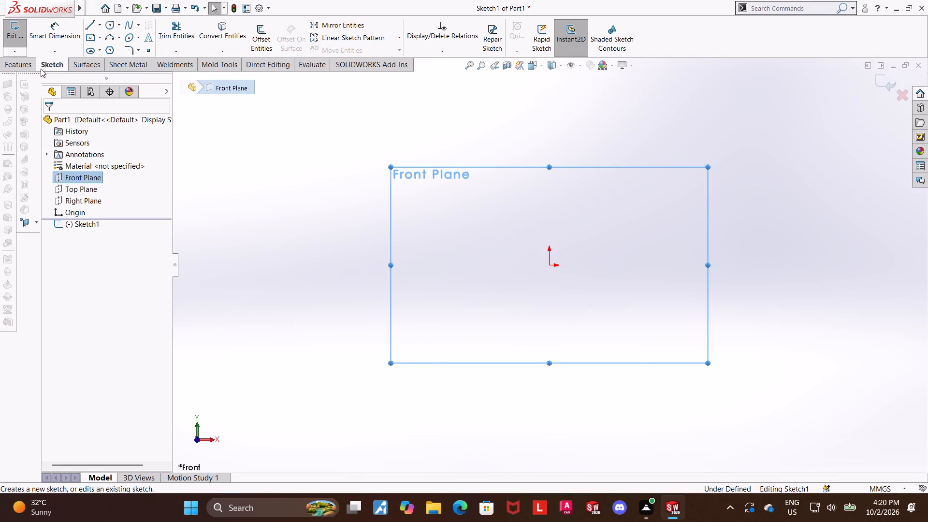
Sketch an S-profile from the origin: vertical line about 54 mm, opposing 90° arcs of radius about 31 and 40 mm, vertical line about 57 mm.
{"action": "left_click", "coordinate": [86, 26]}
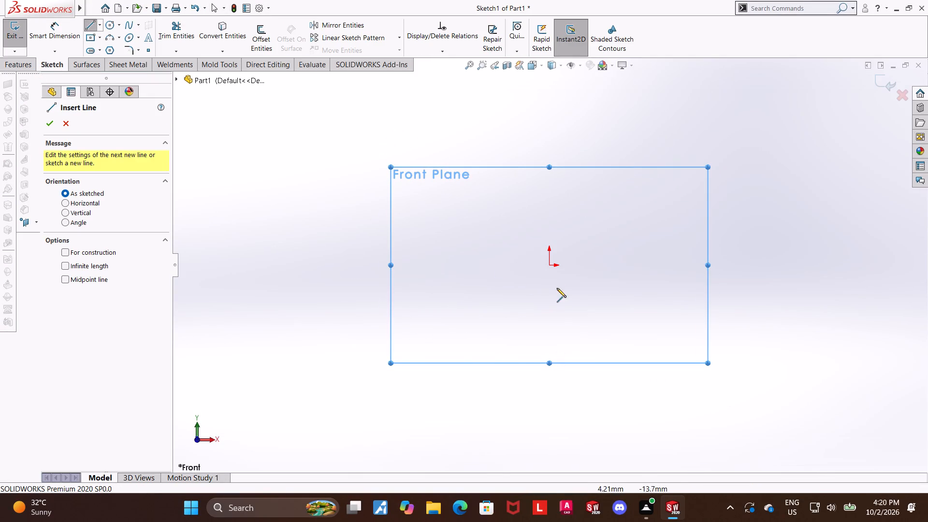
{"action": "left_click", "coordinate": [549, 264]}
{"action": "scroll", "coordinate": [549, 264], "scroll_direction": "up", "scroll_amount": 3}
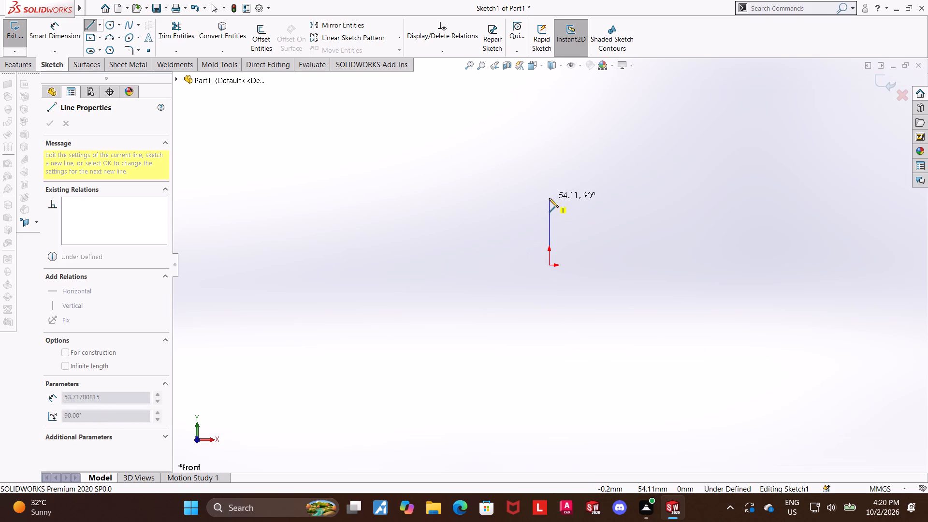
{"action": "left_click", "coordinate": [550, 198]}
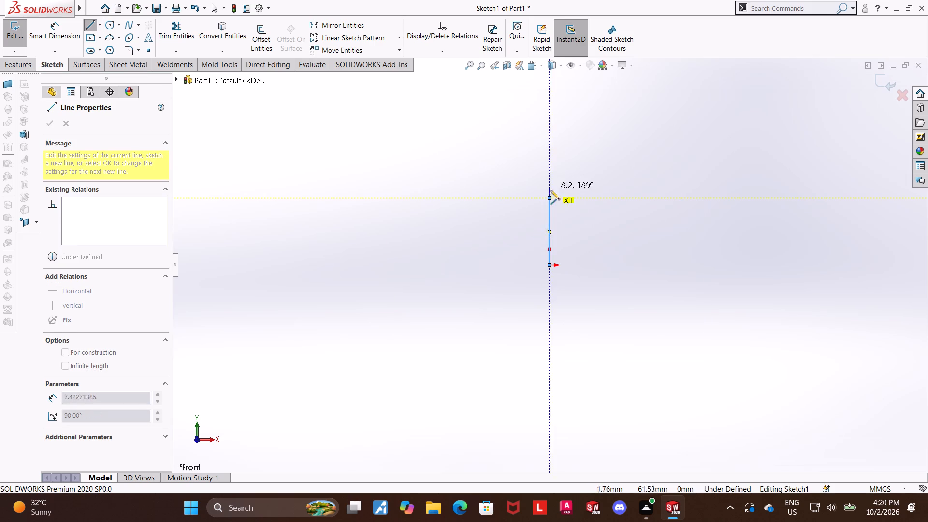
{"action": "left_click", "coordinate": [588, 160]}
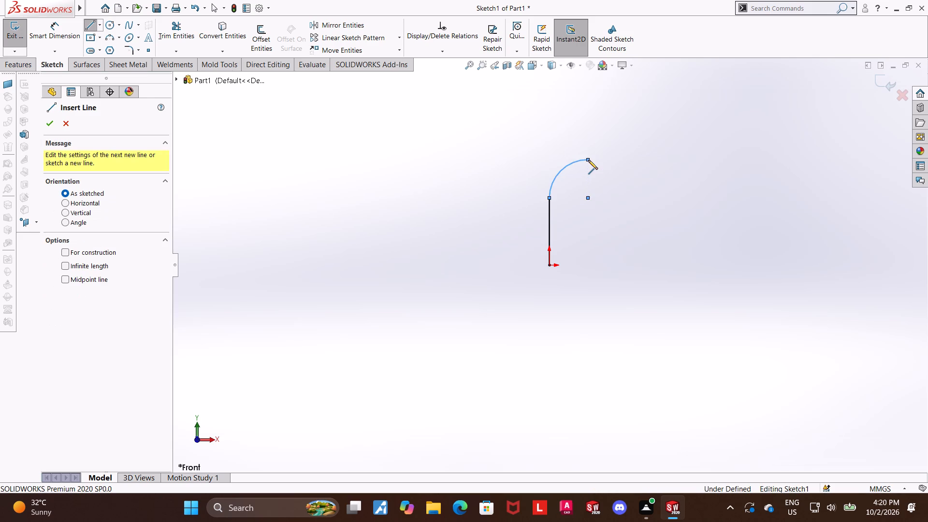
{"action": "scroll", "coordinate": [588, 160], "scroll_direction": "up", "scroll_amount": 2}
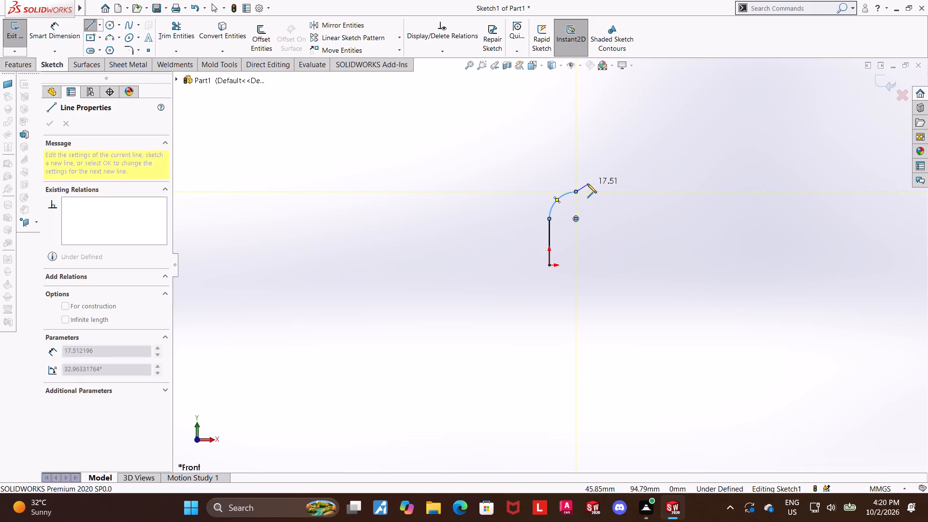
{"action": "left_click", "coordinate": [610, 152]}
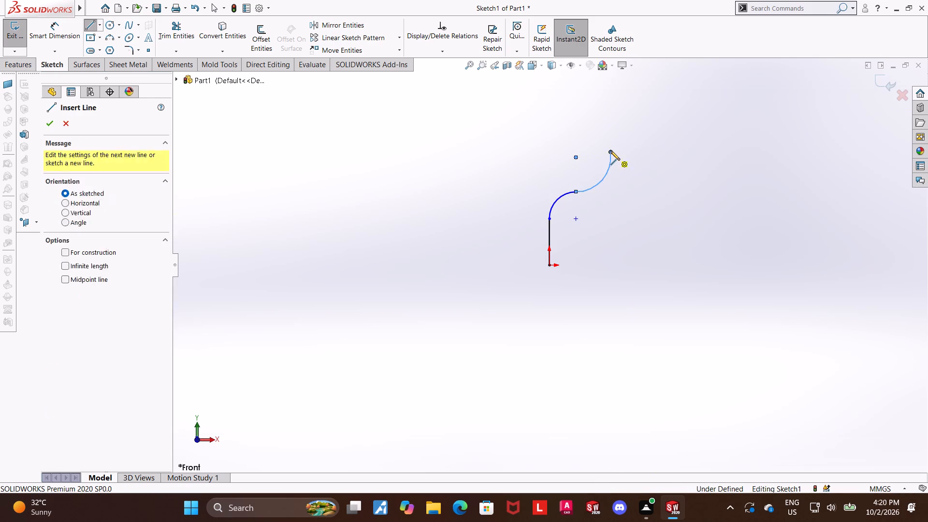
{"action": "left_click", "coordinate": [613, 103]}
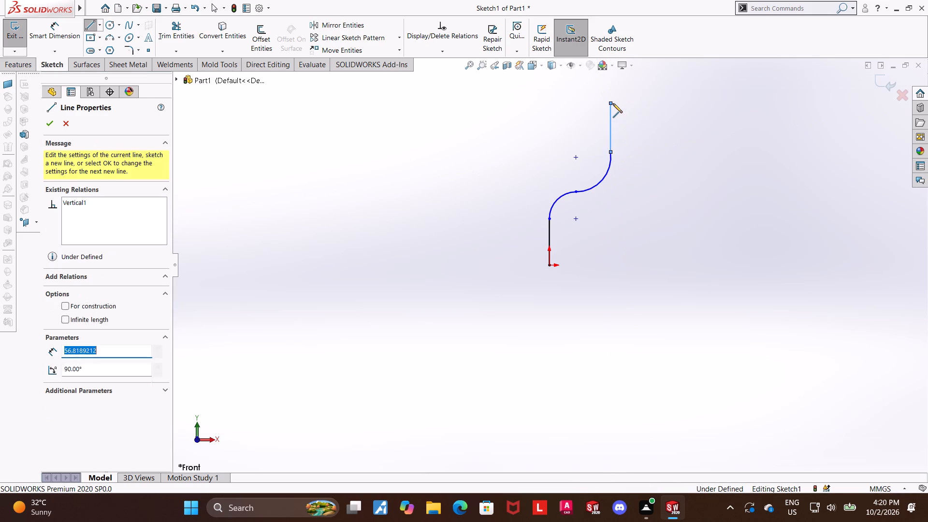
{"action": "key", "text": "Escape"}
{"action": "key", "text": "Escape"}
{"action": "key", "text": "Escape"}
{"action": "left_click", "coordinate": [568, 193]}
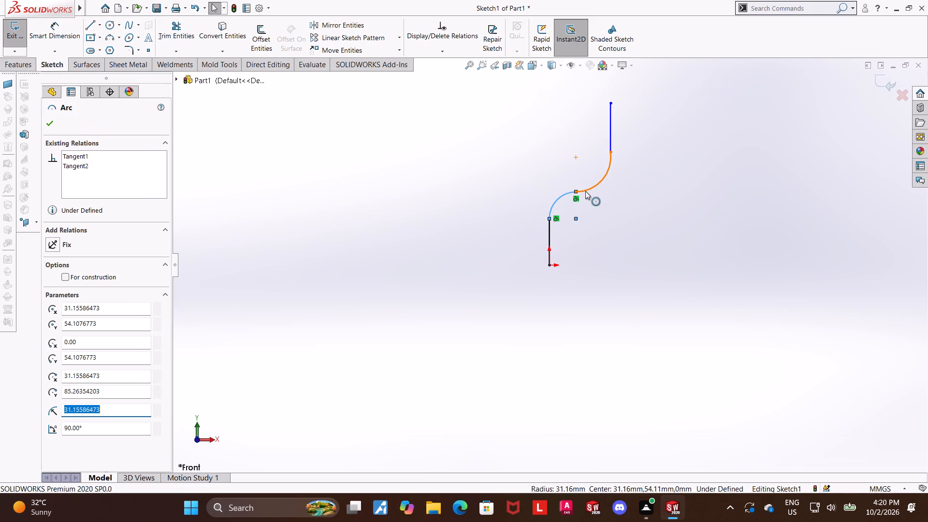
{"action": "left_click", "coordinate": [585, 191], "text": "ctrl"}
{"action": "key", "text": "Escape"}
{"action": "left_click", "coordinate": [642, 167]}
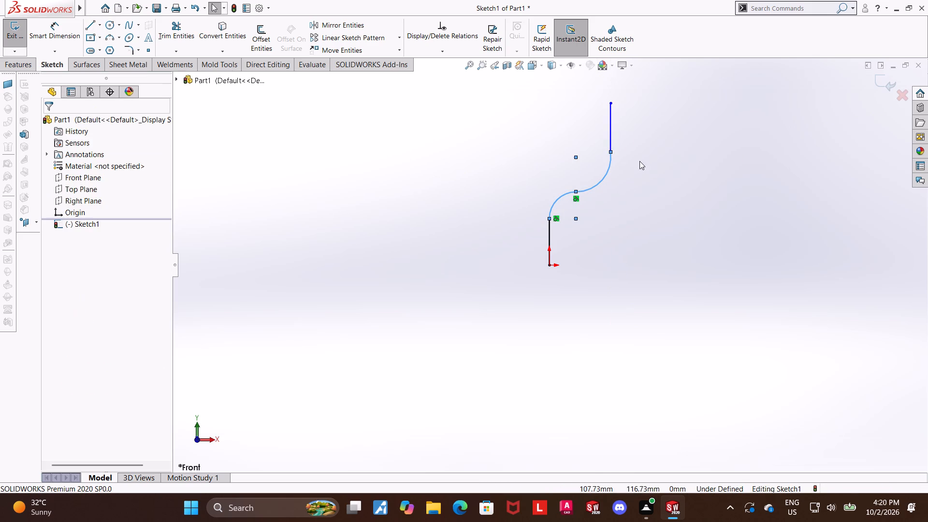
Add a Tangent relation between the upper vertical line and the upper arc.
{"action": "left_click", "coordinate": [611, 142]}
{"action": "left_click", "coordinate": [609, 163], "text": "ctrl"}
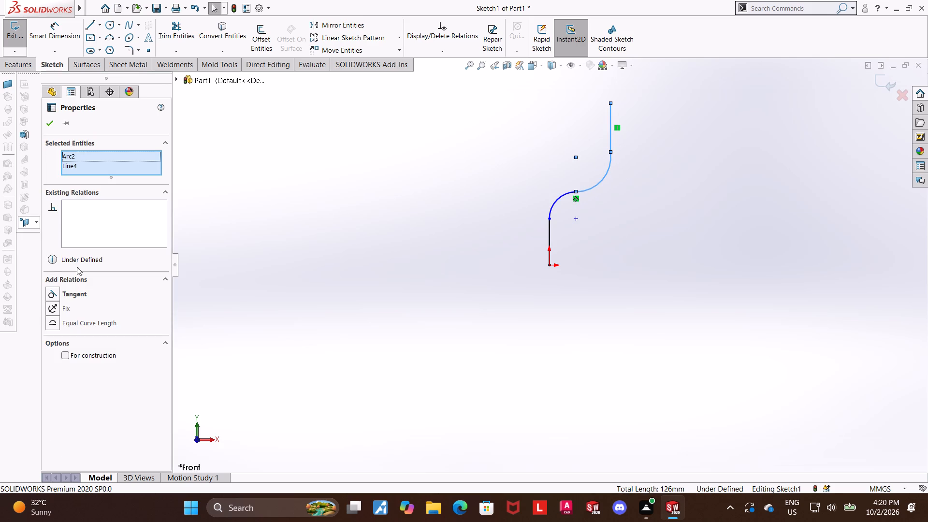
{"action": "left_click", "coordinate": [58, 293]}
{"action": "left_click", "coordinate": [670, 236]}
{"action": "key", "text": "Escape"}
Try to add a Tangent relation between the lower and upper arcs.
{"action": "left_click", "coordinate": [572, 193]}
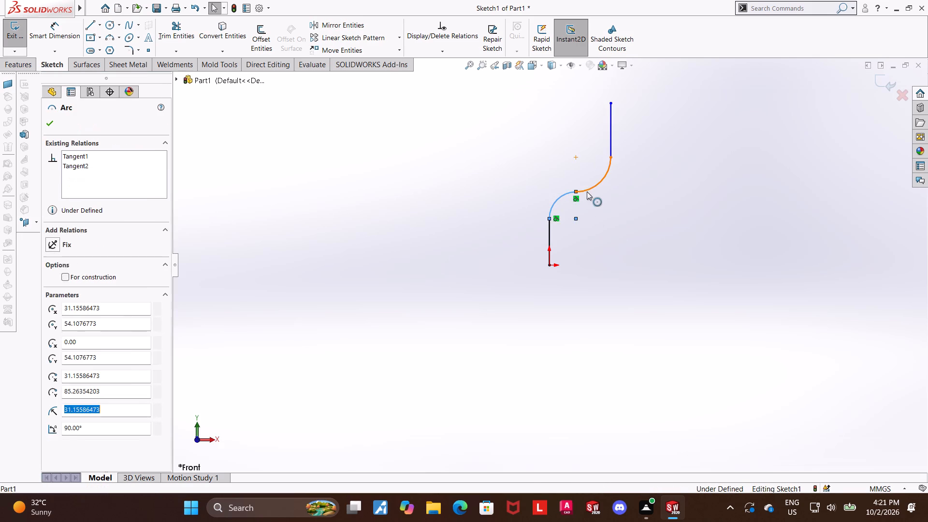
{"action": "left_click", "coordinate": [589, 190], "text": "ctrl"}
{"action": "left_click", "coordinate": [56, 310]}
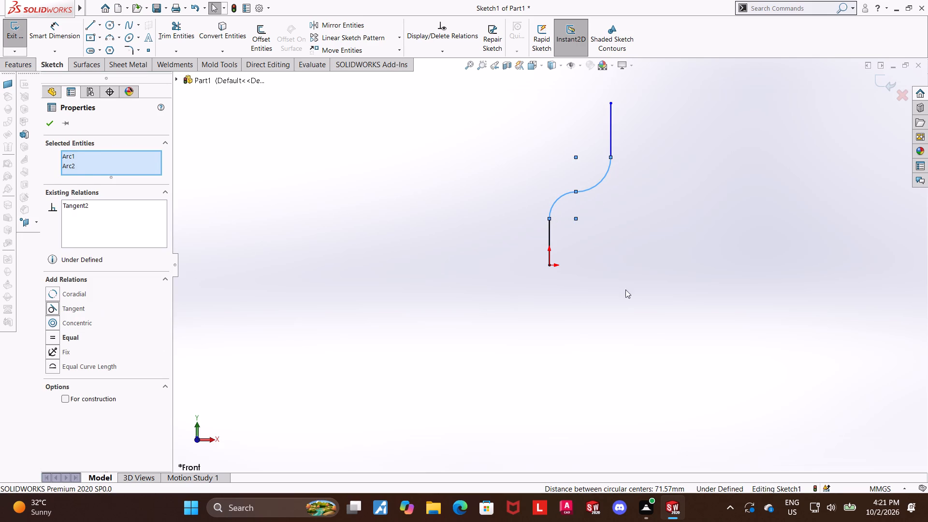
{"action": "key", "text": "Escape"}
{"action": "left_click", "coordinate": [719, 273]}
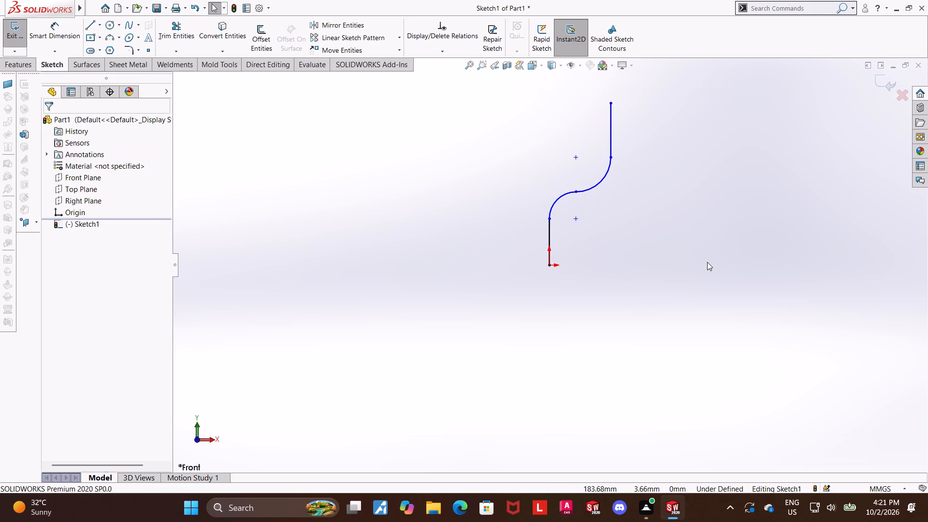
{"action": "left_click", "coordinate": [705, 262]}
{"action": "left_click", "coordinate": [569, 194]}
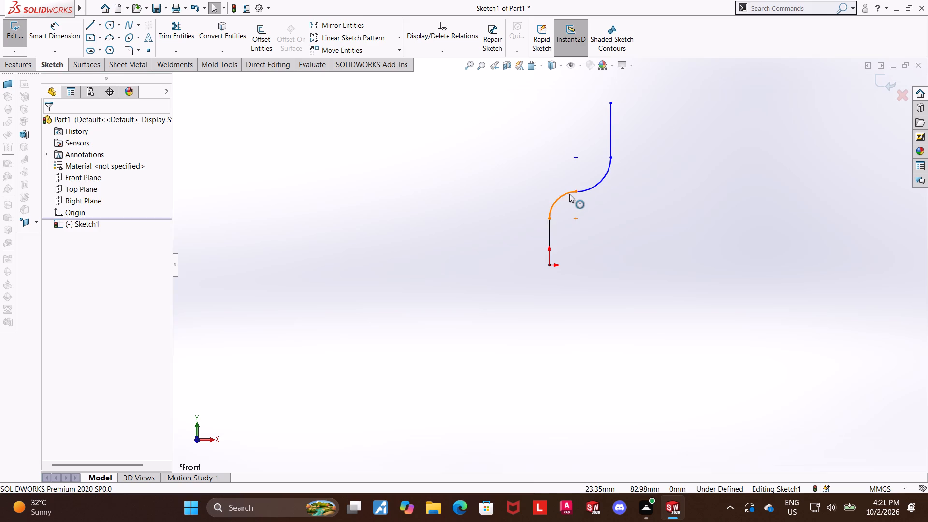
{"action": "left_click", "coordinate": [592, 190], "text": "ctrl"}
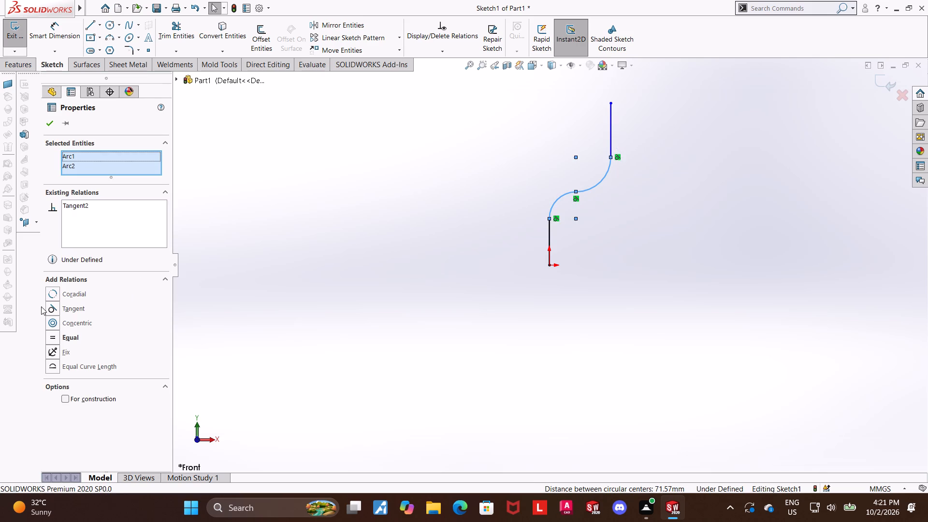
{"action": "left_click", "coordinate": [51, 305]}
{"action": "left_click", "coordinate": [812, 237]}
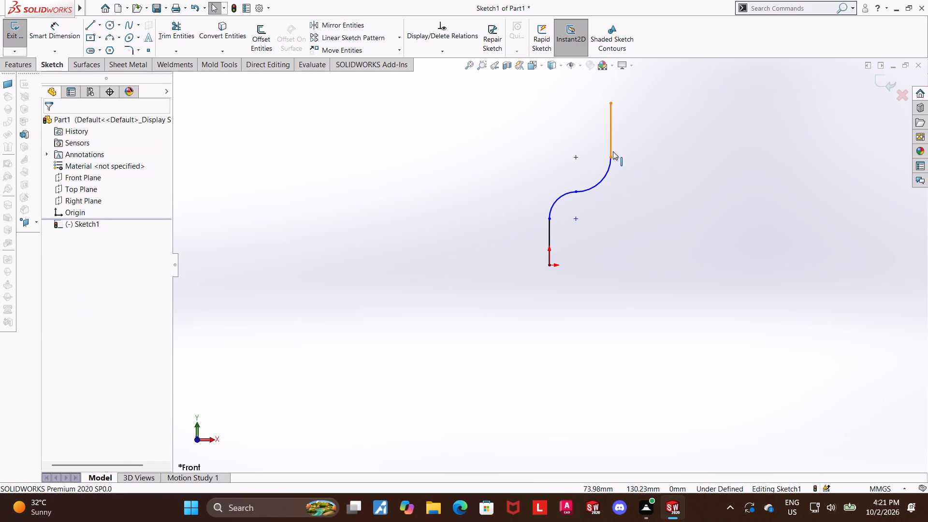
Check the existing relations on the two arcs and the vertical lines joined to them.
{"action": "left_click", "coordinate": [613, 151]}
{"action": "left_click", "coordinate": [608, 182]}
{"action": "left_click", "coordinate": [605, 177]}
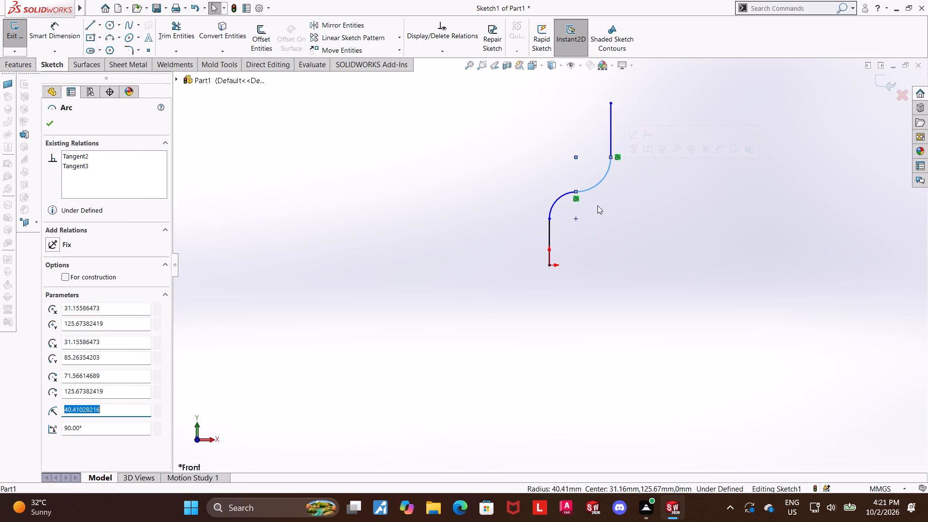
{"action": "left_click", "coordinate": [558, 200]}
{"action": "left_click", "coordinate": [550, 225], "text": "ctrl"}
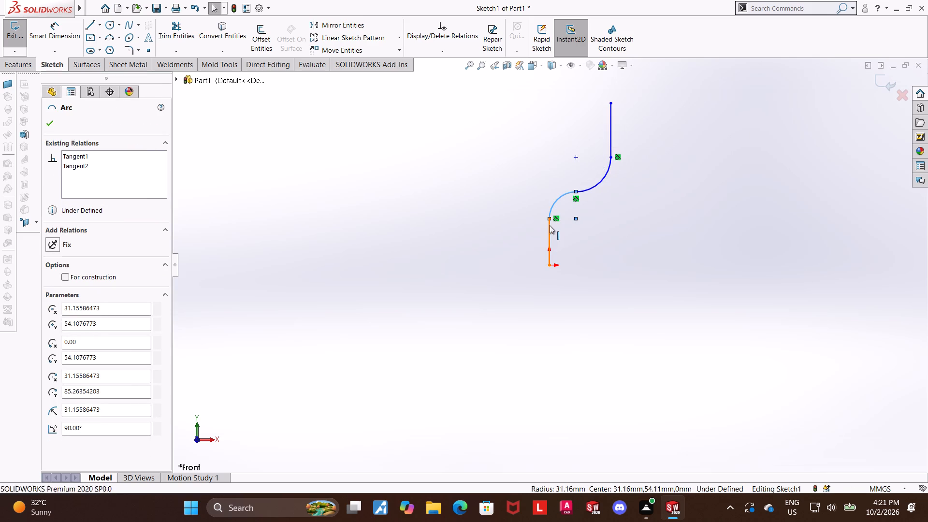
{"action": "key", "text": "Escape"}
{"action": "key", "text": "Escape"}
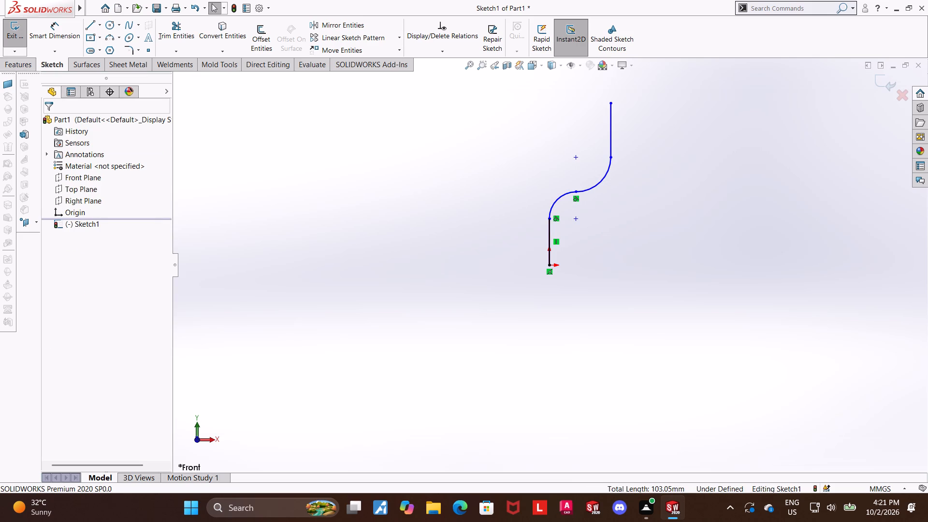
Dimension the lower vertical line's length as 50 mm.
{"action": "left_click", "coordinate": [56, 43]}
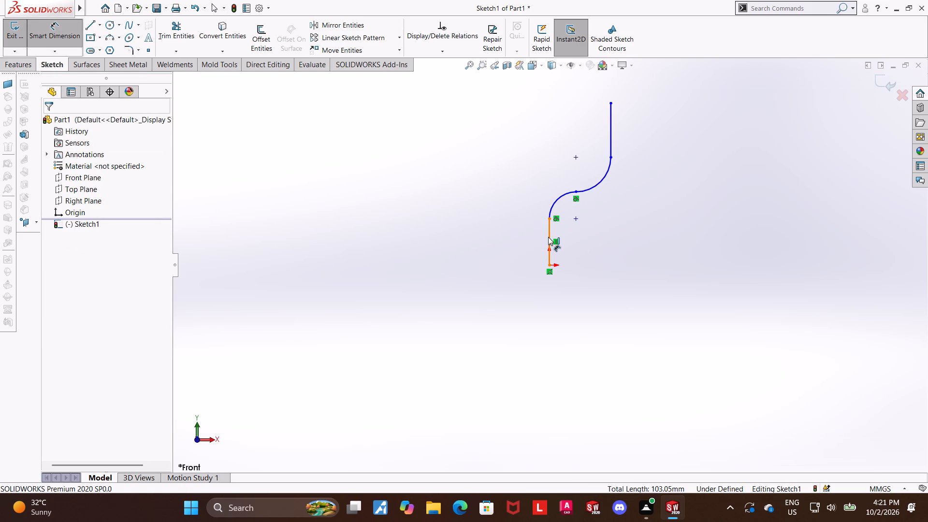
{"action": "left_click", "coordinate": [548, 237]}
{"action": "left_click", "coordinate": [503, 238]}
{"action": "type", "text": "50"}
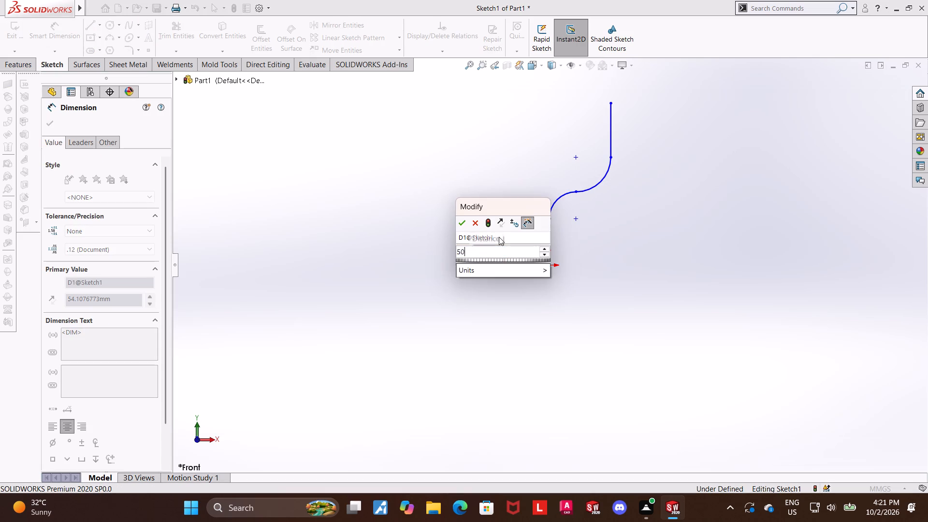
{"action": "key", "text": "Return"}
{"action": "key", "text": "Escape"}
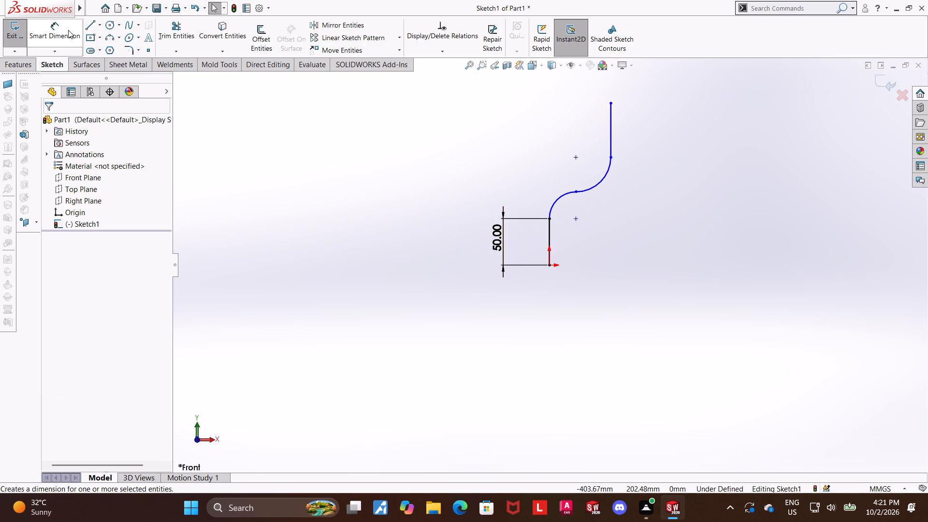
Dimension the horizontal distance from the lower arc's centre to the lower vertical line as 60 mm.
{"action": "left_click", "coordinate": [68, 30]}
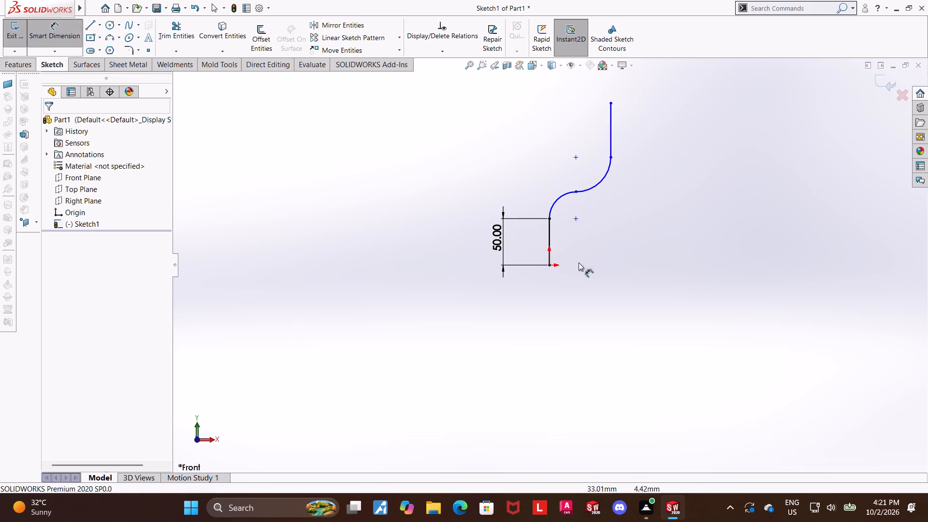
{"action": "left_click", "coordinate": [577, 217]}
{"action": "left_click", "coordinate": [551, 231]}
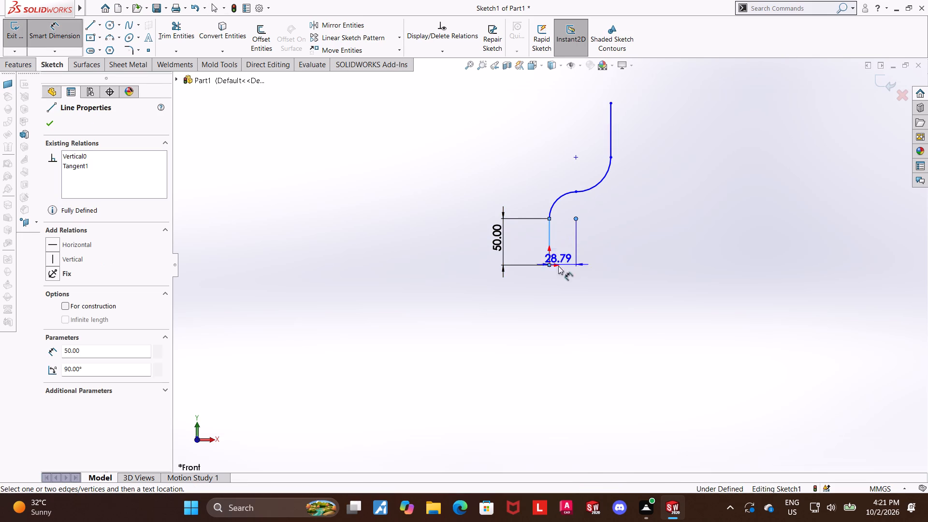
{"action": "left_click", "coordinate": [558, 306]}
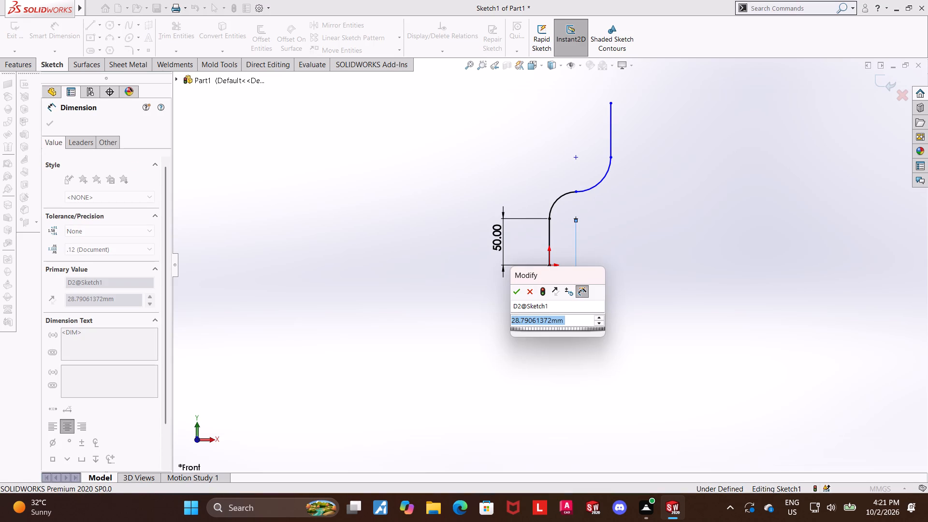
{"action": "type", "text": "60"}
{"action": "key", "text": "Return"}
{"action": "key", "text": "Escape"}
{"action": "key", "text": "Escape"}
Dimension the vertical distance from the origin to the upper arc's centre as 147 mm.
{"action": "scroll", "coordinate": [705, 216], "scroll_direction": "up", "scroll_amount": 3}
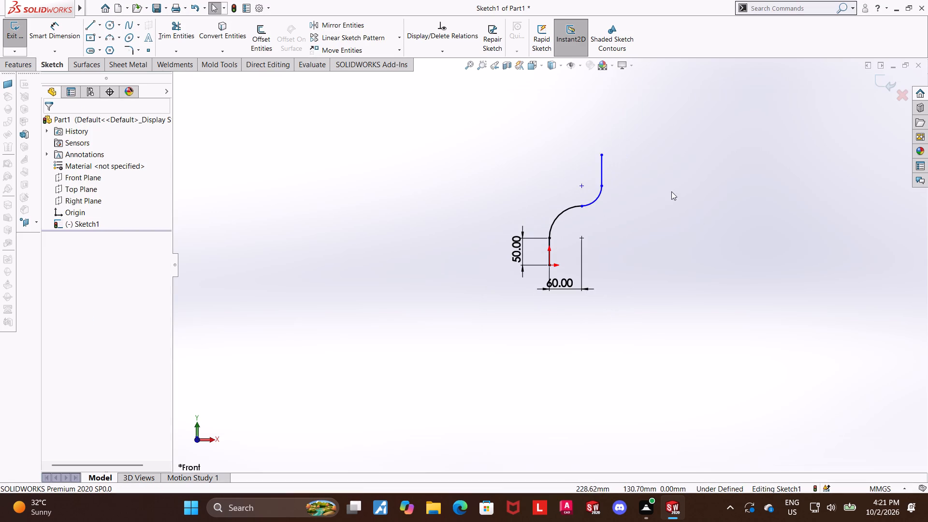
{"action": "scroll", "coordinate": [627, 239], "scroll_direction": "down", "scroll_amount": 2}
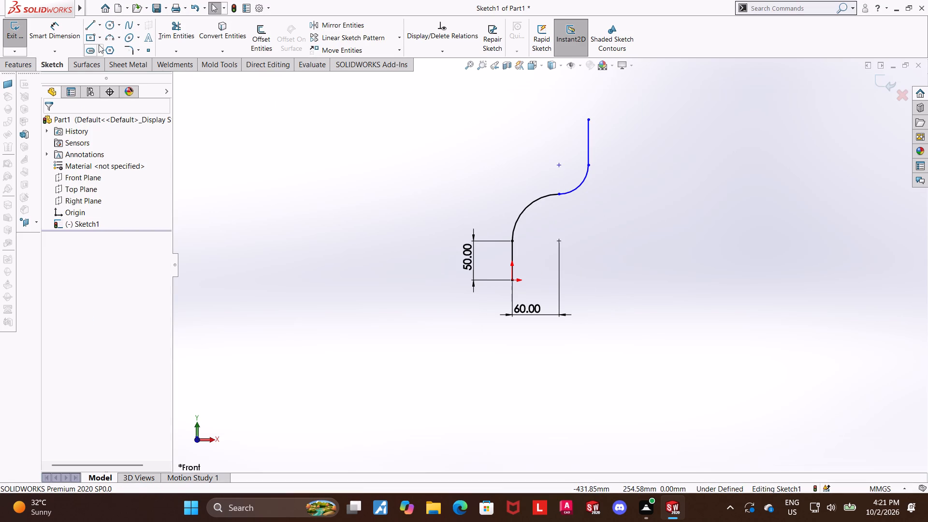
{"action": "left_click", "coordinate": [60, 29]}
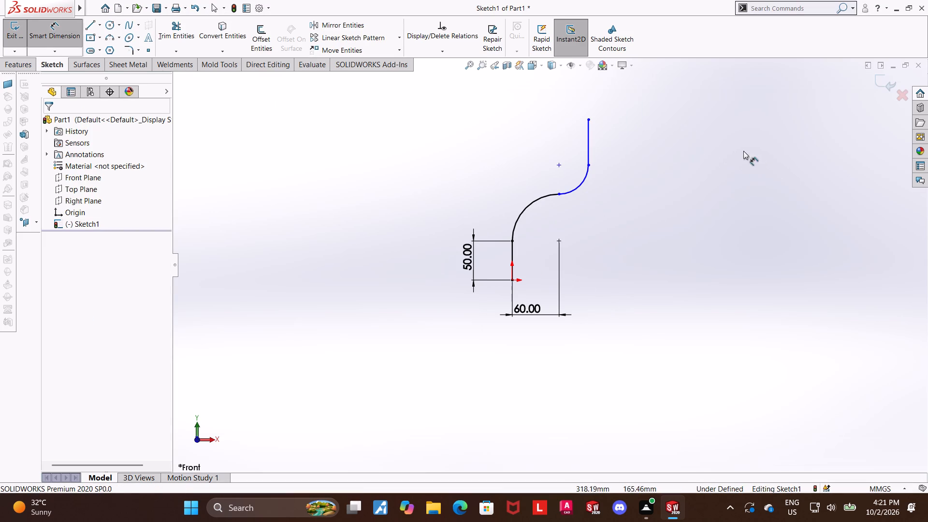
{"action": "left_click", "coordinate": [559, 165]}
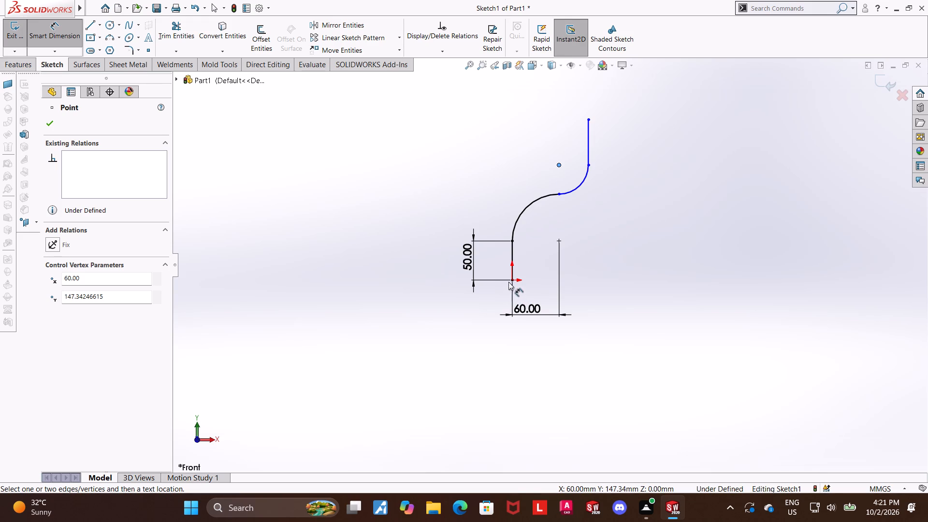
{"action": "left_click", "coordinate": [509, 281]}
{"action": "left_click", "coordinate": [400, 251]}
{"action": "type", "text": "147/"}
{"action": "key", "text": "BackSpace"}
{"action": "key", "text": "Return"}
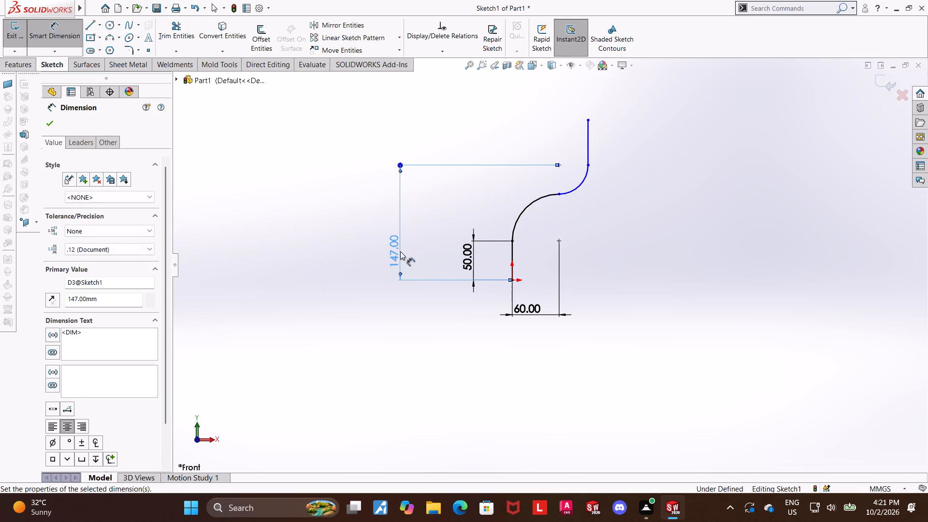
Set the vertical distance between the origin and the upper arc's centre to 147.5 mm.
{"action": "double_click", "coordinate": [390, 255]}
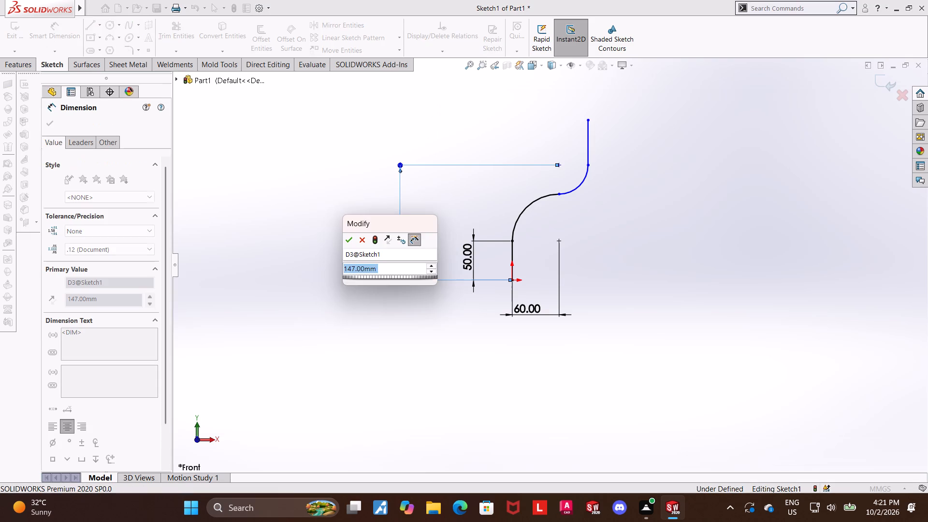
{"action": "type", "text": "147.5"}
{"action": "key", "text": "Return"}
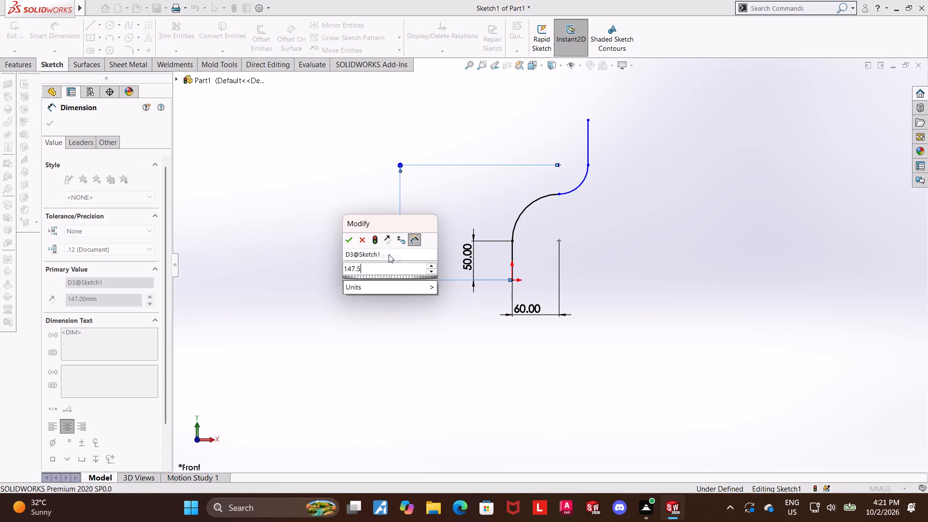
{"action": "key", "text": "Escape"}
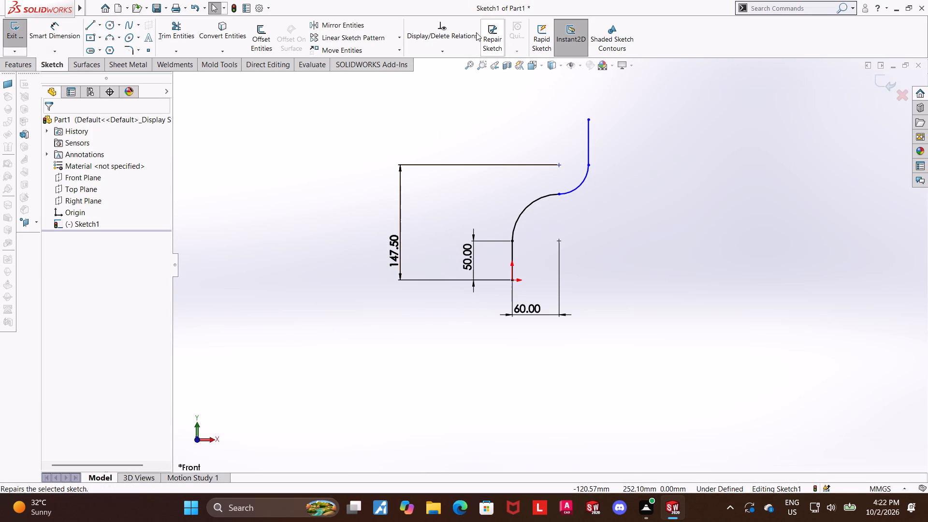
Dimension the upper arc's radius as 60 mm.
{"action": "left_click", "coordinate": [69, 30]}
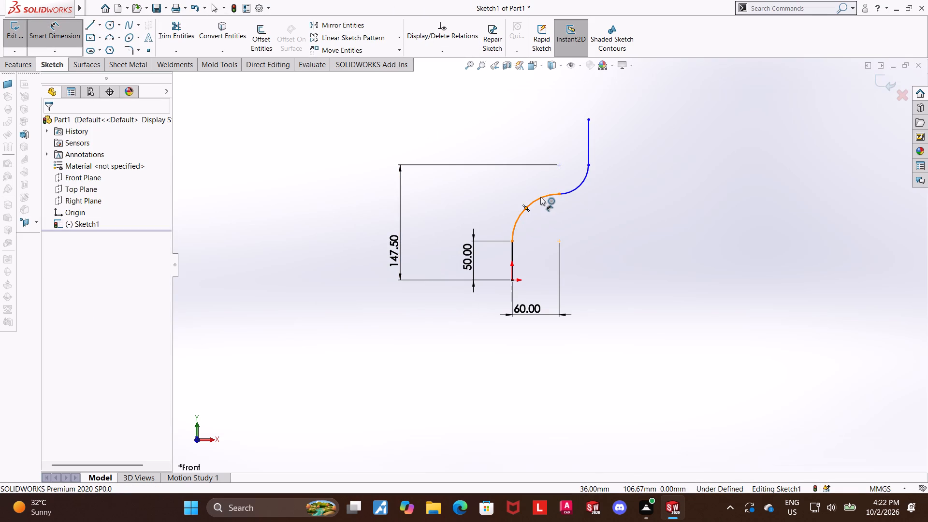
{"action": "left_click", "coordinate": [584, 182]}
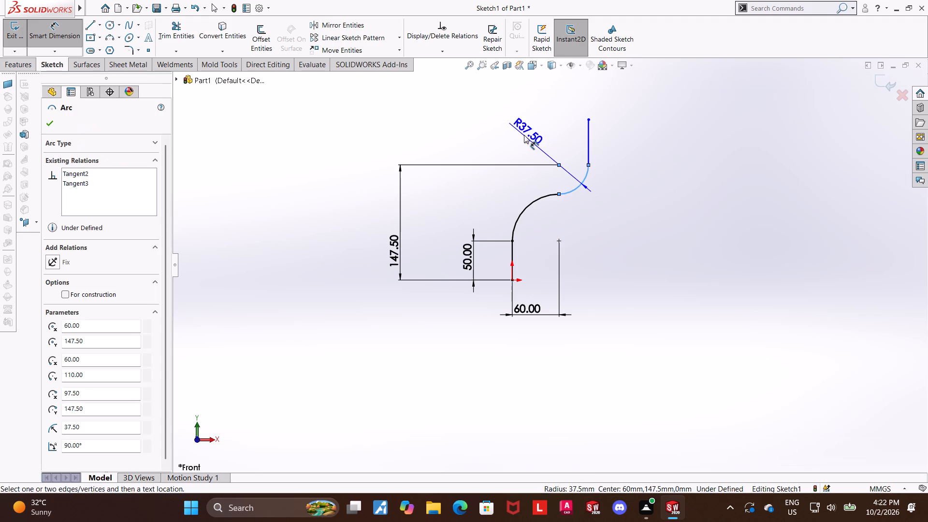
{"action": "left_click", "coordinate": [524, 135]}
{"action": "type", "text": "60"}
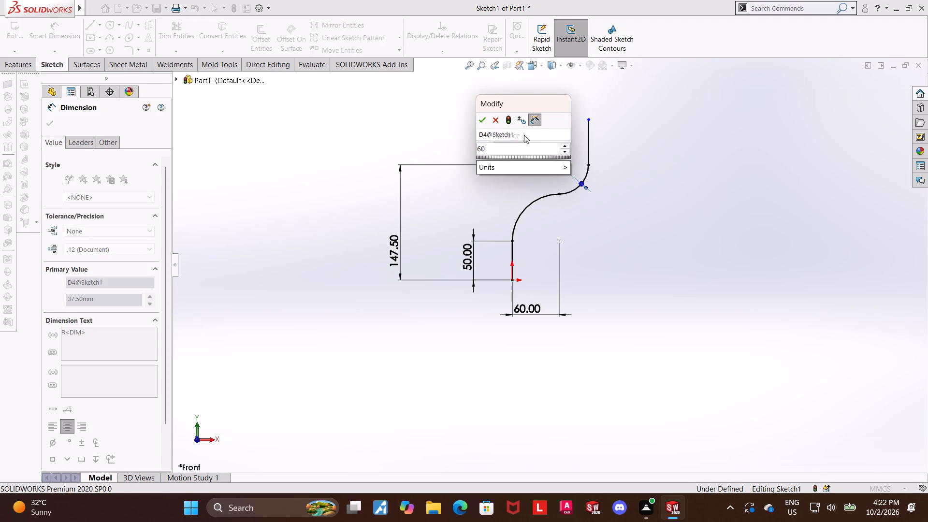
{"action": "key", "text": "Return"}
{"action": "key", "text": "Escape"}
{"action": "key", "text": "Escape"}
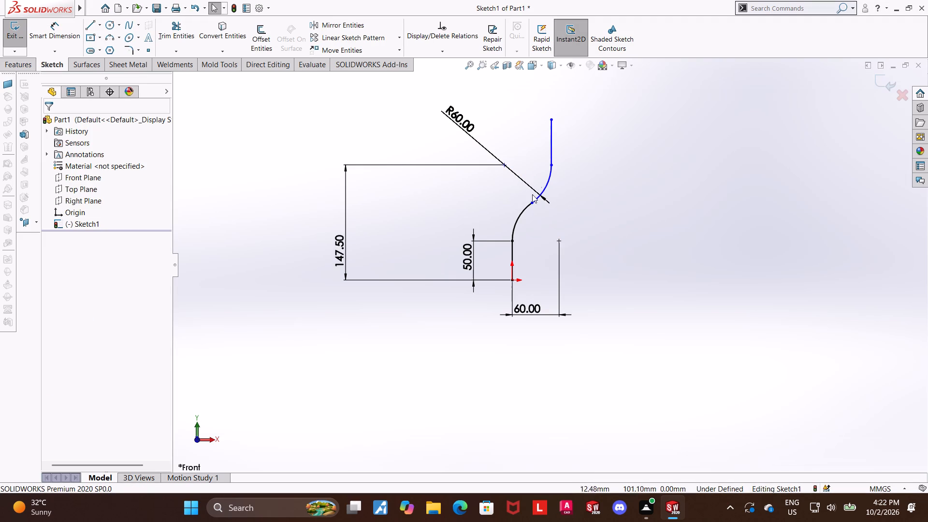
Dimension the upper vertical line's length as 70 mm.
{"action": "left_click", "coordinate": [51, 25]}
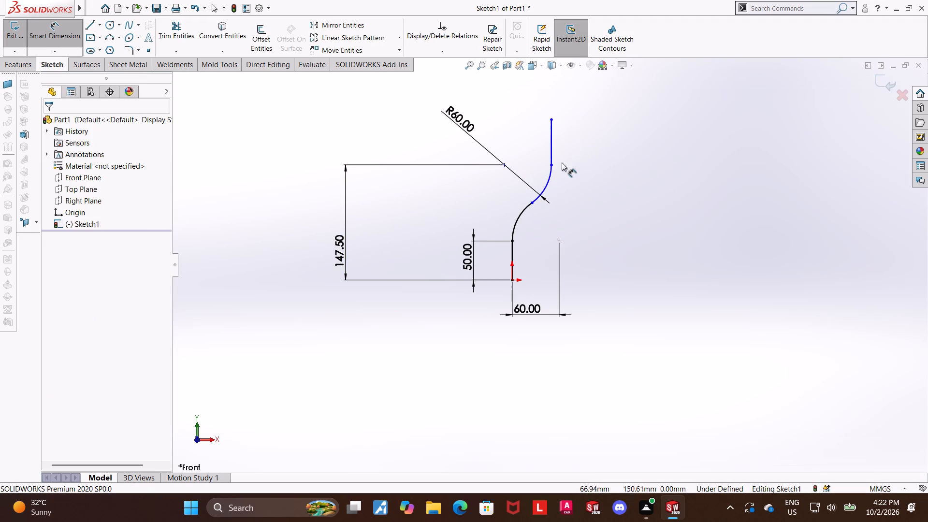
{"action": "left_click", "coordinate": [553, 145]}
{"action": "left_click", "coordinate": [623, 145]}
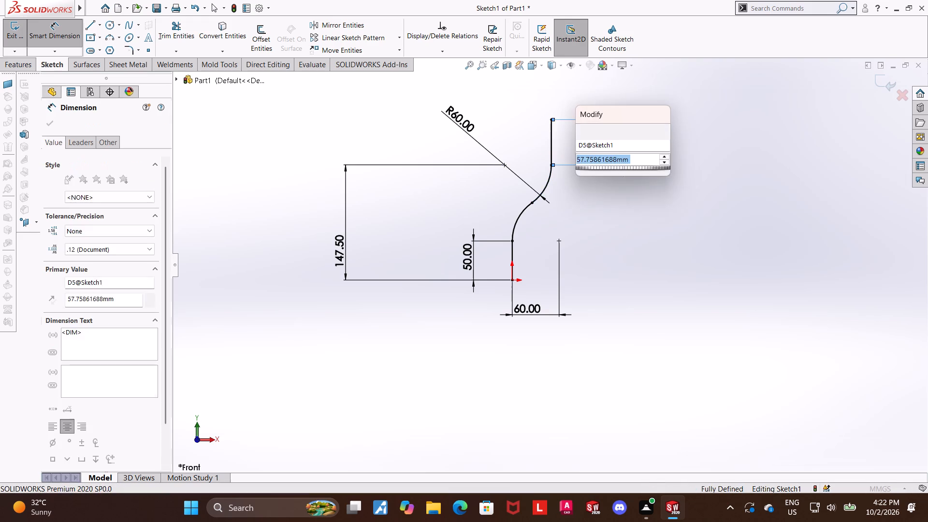
{"action": "type", "text": "70"}
{"action": "key", "text": "Return"}
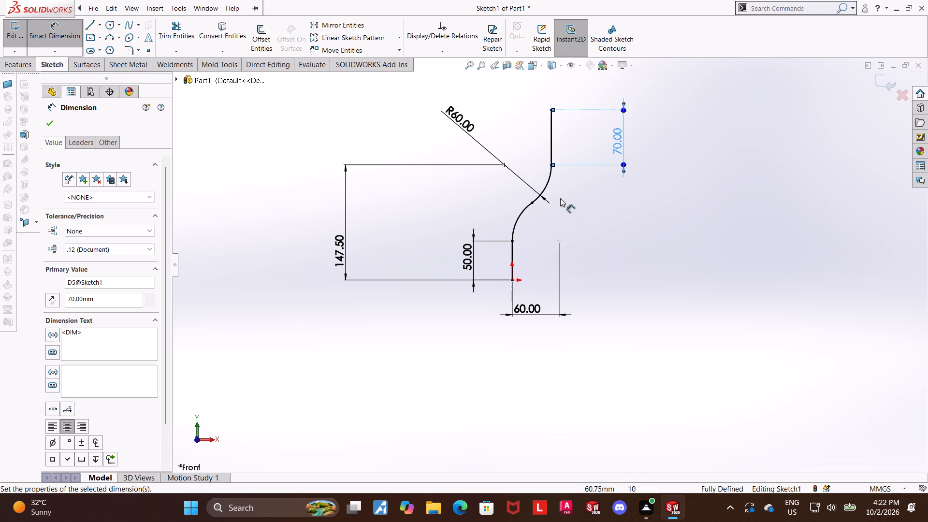
{"action": "key", "text": "Escape"}
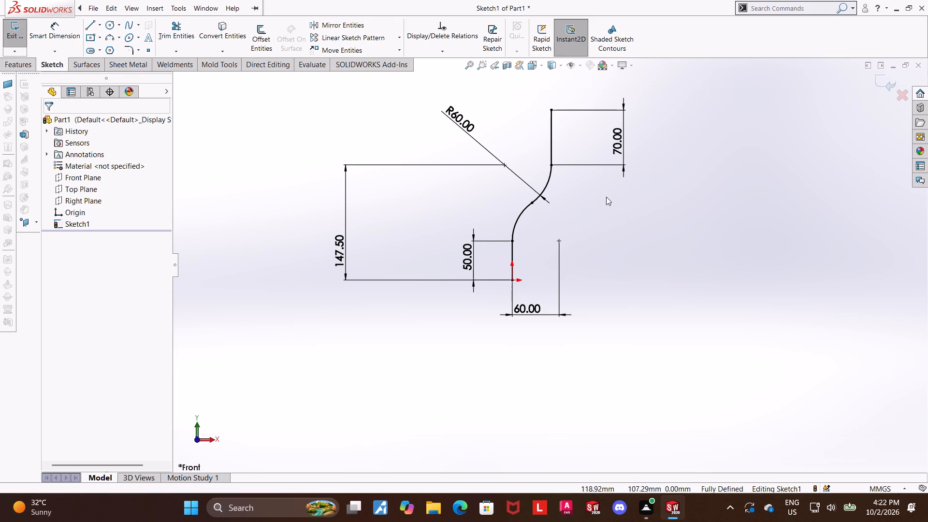
Finish and exit the S-shaped sketch on the Front Plane.
{"action": "left_click", "coordinate": [659, 174]}
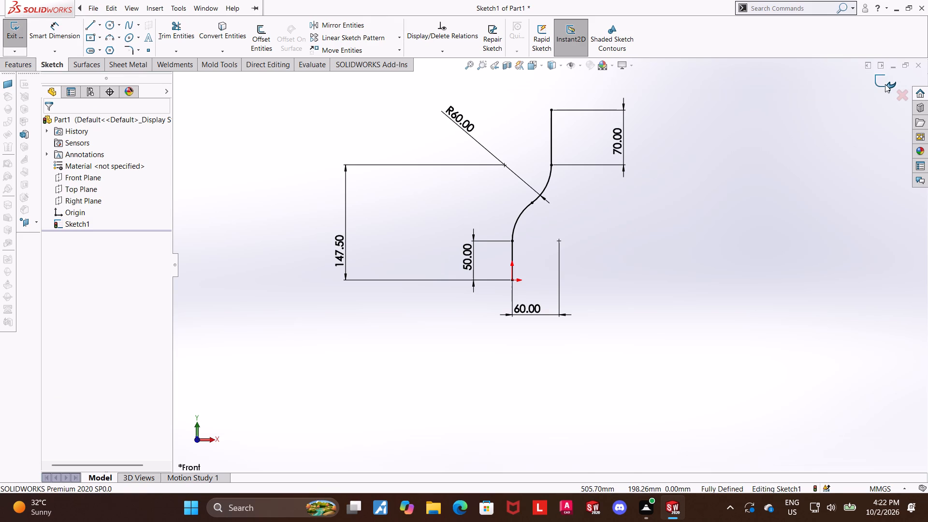
{"action": "left_click", "coordinate": [885, 84]}
Start a new sketch on the Right Plane and orient the view normal to it.
{"action": "scroll", "coordinate": [820, 122], "scroll_direction": "up", "scroll_amount": 3}
{"action": "scroll", "coordinate": [588, 213], "scroll_direction": "down", "scroll_amount": 2}
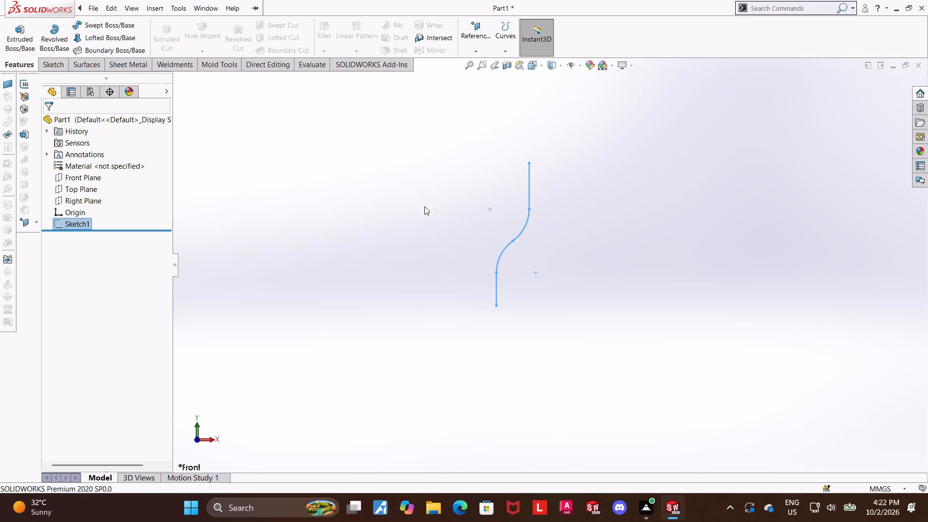
{"action": "left_click", "coordinate": [99, 201]}
{"action": "left_click", "coordinate": [108, 188]}
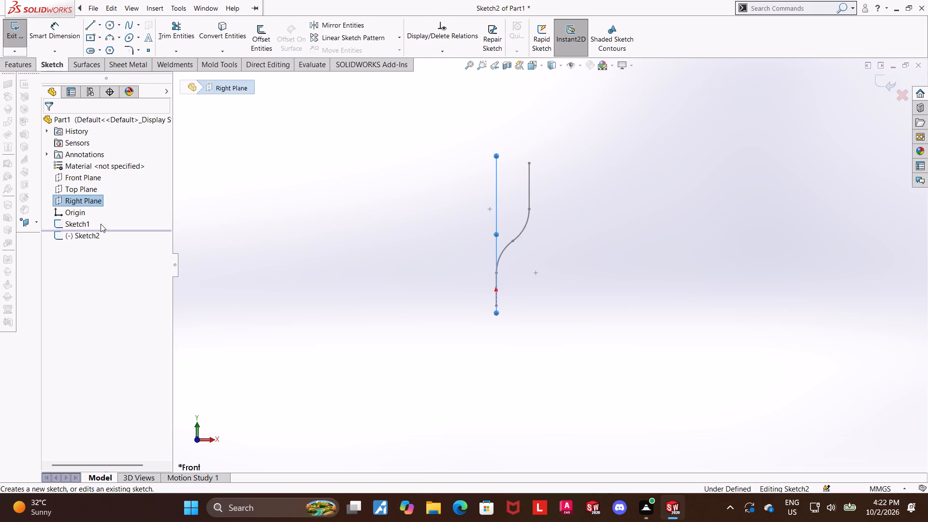
{"action": "left_click", "coordinate": [96, 234]}
{"action": "left_click", "coordinate": [118, 222]}
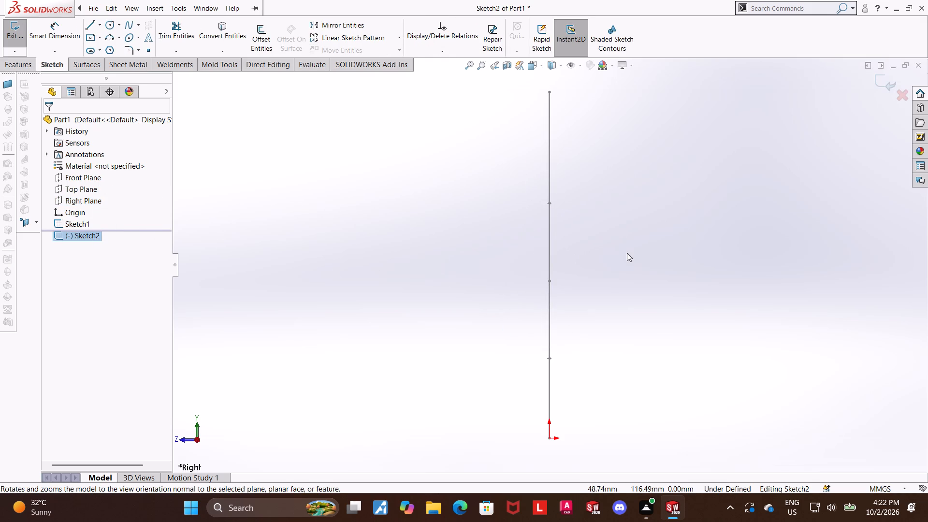
{"action": "scroll", "coordinate": [627, 253], "scroll_direction": "up", "scroll_amount": 2}
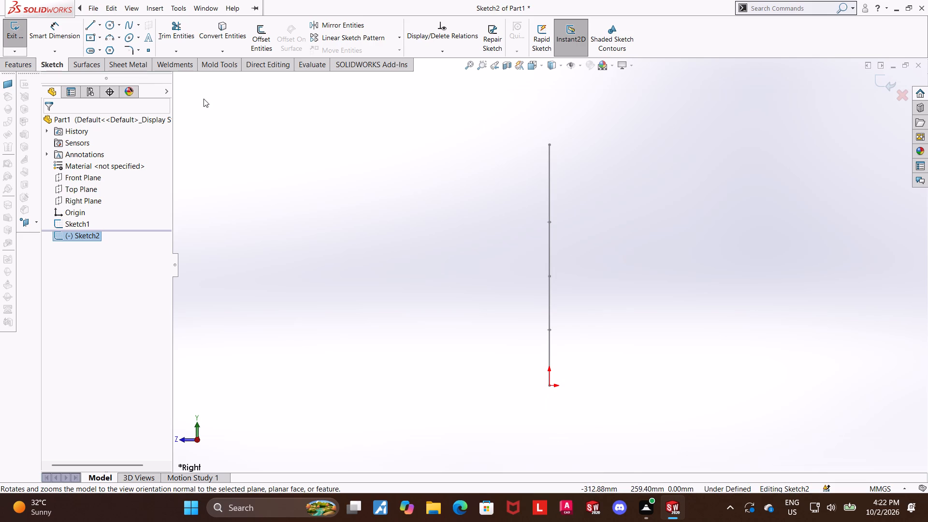
Sketch a vertical line about 134 mm up from the origin, a tangent arc of about 43 mm radius, and a horizontal line about 125 mm long.
{"action": "left_click", "coordinate": [94, 22]}
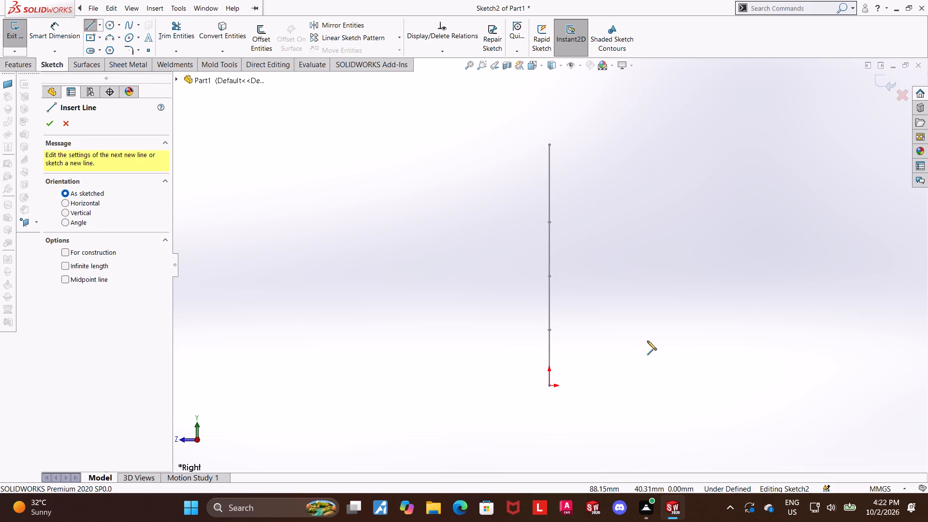
{"action": "left_click", "coordinate": [548, 387]}
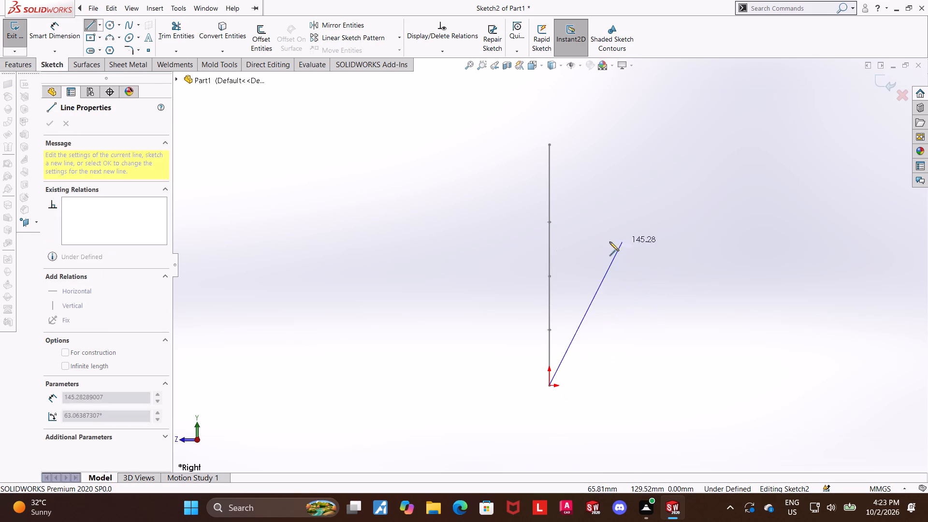
{"action": "left_click", "coordinate": [550, 237]}
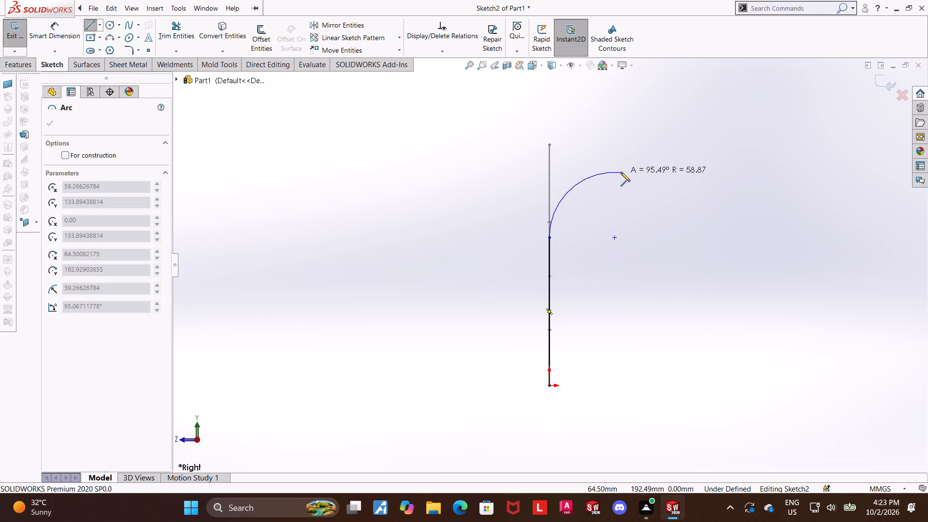
{"action": "left_click", "coordinate": [595, 188]}
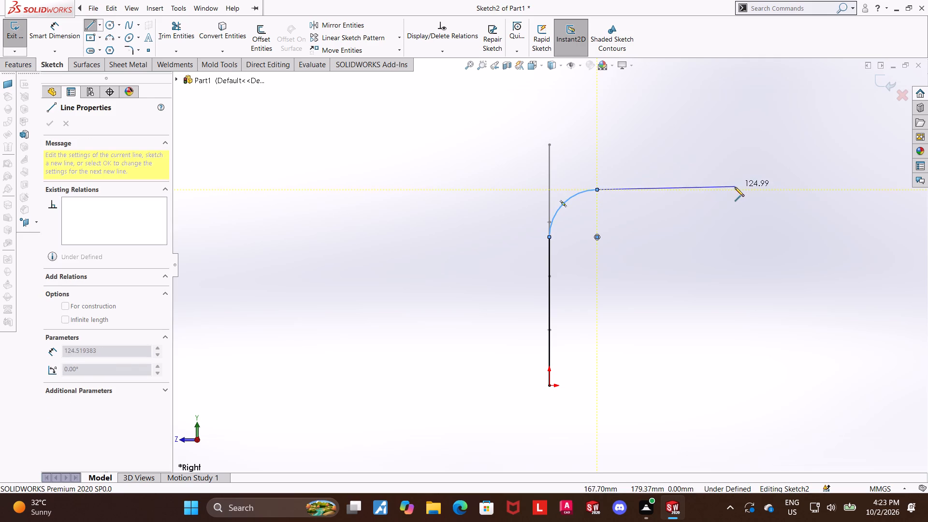
{"action": "left_click", "coordinate": [735, 187]}
{"action": "key", "text": "Escape"}
{"action": "key", "text": "Escape"}
{"action": "key", "text": "Escape"}
Check the existing relations between the arc and its adjoining horizontal and vertical lines.
{"action": "left_click", "coordinate": [590, 190]}
{"action": "left_click", "coordinate": [609, 189], "text": "ctrl"}
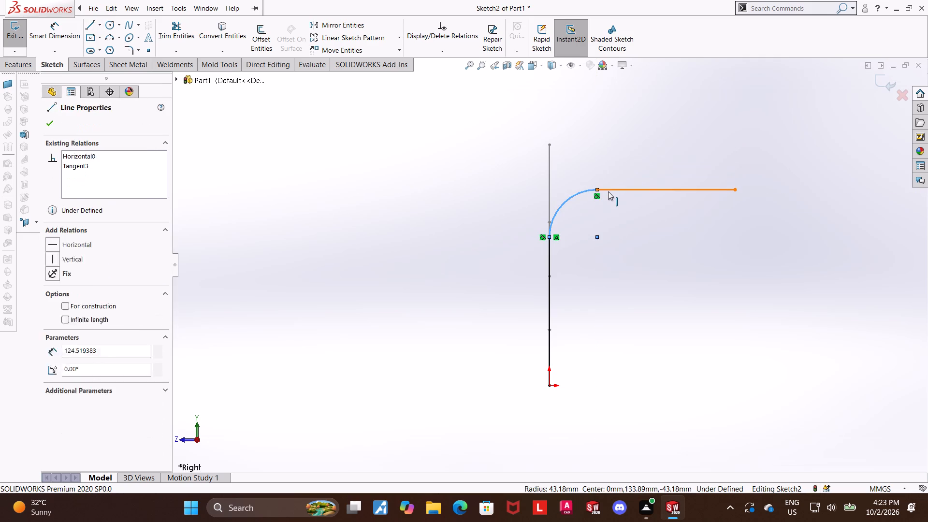
{"action": "key", "text": "Escape"}
{"action": "left_click", "coordinate": [550, 254]}
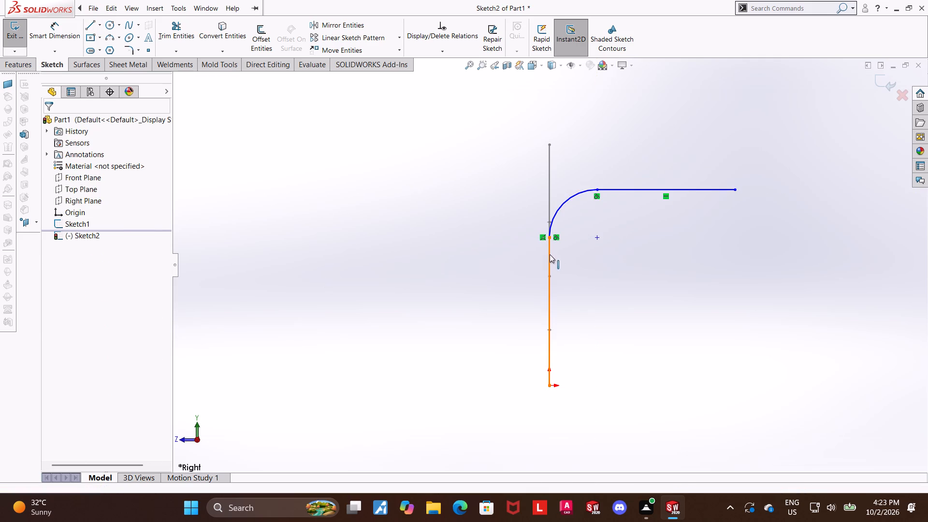
{"action": "left_click", "coordinate": [561, 211], "text": "ctrl"}
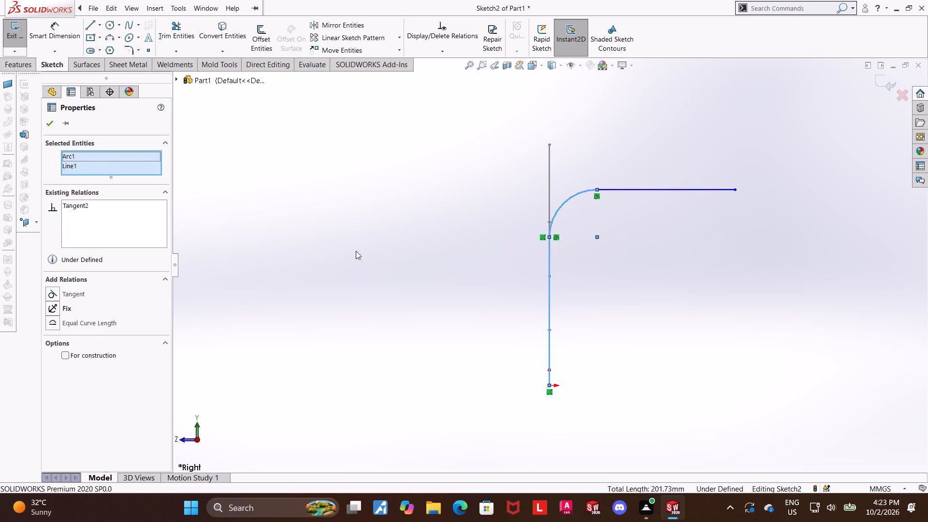
{"action": "key", "text": "Escape"}
{"action": "key", "text": "Escape"}
{"action": "key", "text": "Escape"}
Dimension the vertical distance from the origin to the horizontal line's free end as 150 mm.
{"action": "left_click", "coordinate": [62, 36]}
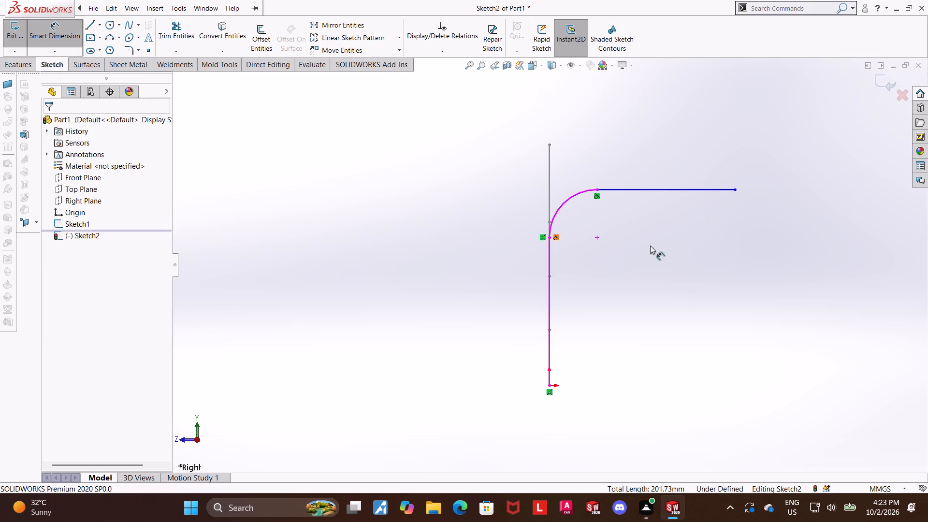
{"action": "left_click", "coordinate": [547, 387]}
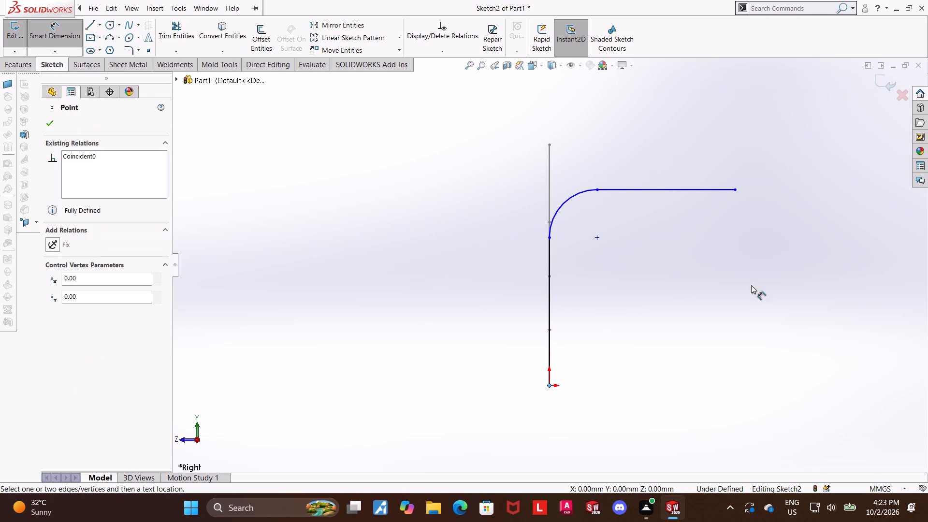
{"action": "left_click", "coordinate": [736, 190]}
{"action": "left_click", "coordinate": [803, 302]}
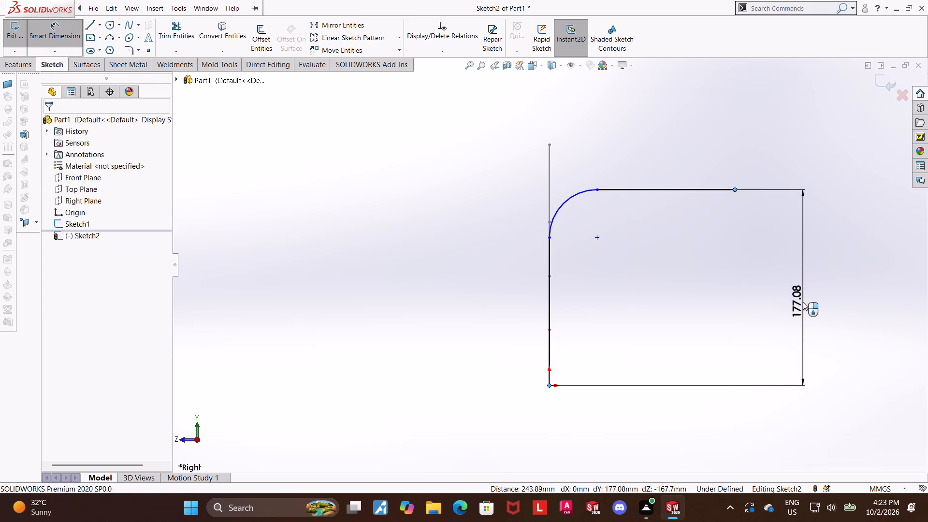
{"action": "type", "text": "150"}
{"action": "key", "text": "Return"}
{"action": "key", "text": "Escape"}
{"action": "key", "text": "Escape"}
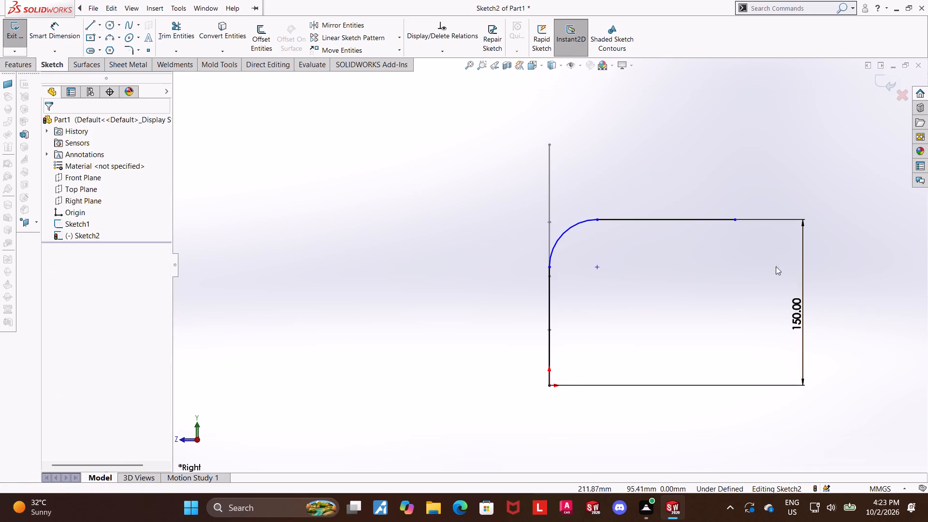
Dimension the radius of the arc joining the vertical and horizontal lines as 70 mm.
{"action": "left_click", "coordinate": [66, 34]}
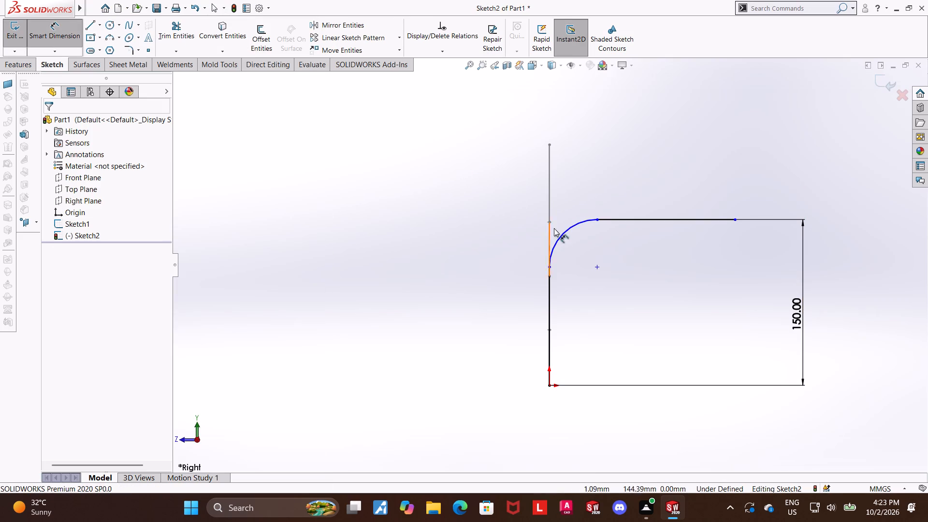
{"action": "left_click", "coordinate": [560, 237]}
{"action": "left_click", "coordinate": [586, 251]}
{"action": "type", "text": "70"}
{"action": "key", "text": "Return"}
{"action": "key", "text": "Escape"}
{"action": "key", "text": "Escape"}
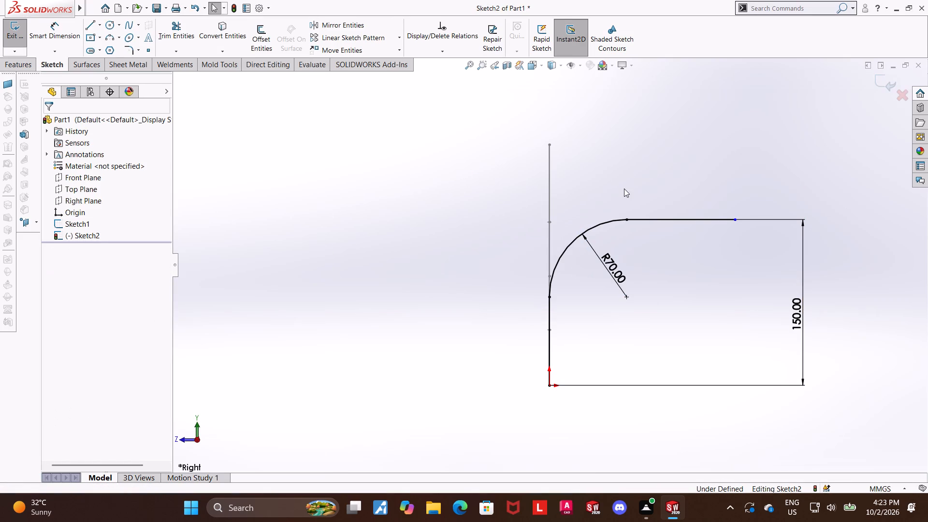
Dimension the horizontal distance from the origin to the horizontal line's free end as 85 mm.
{"action": "left_click", "coordinate": [46, 27]}
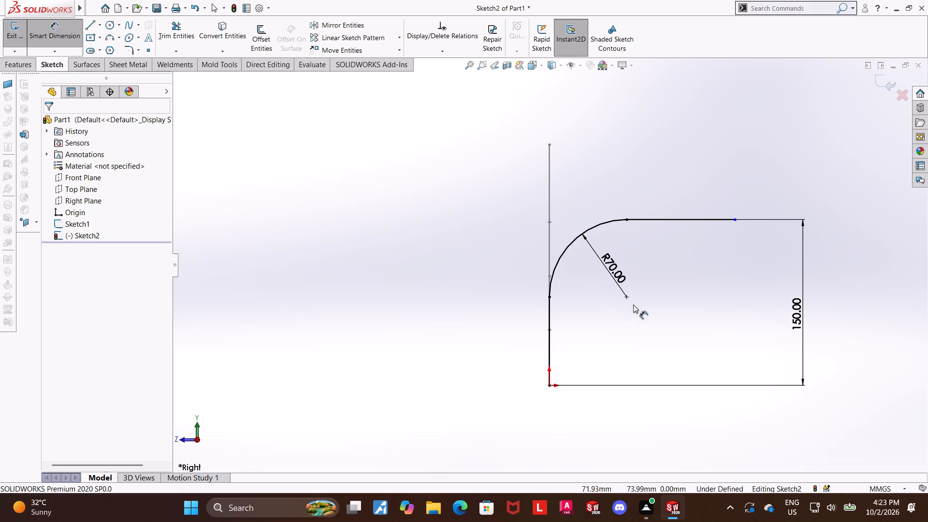
{"action": "left_click", "coordinate": [551, 384]}
{"action": "left_click", "coordinate": [736, 222]}
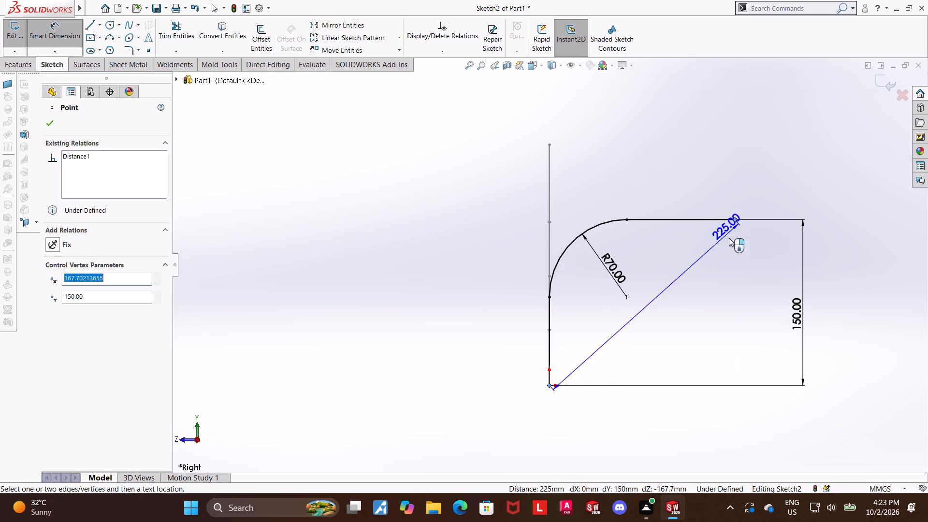
{"action": "scroll", "coordinate": [703, 301], "scroll_direction": "up", "scroll_amount": 4}
{"action": "left_click", "coordinate": [587, 355]}
{"action": "type", "text": "85"}
{"action": "key", "text": "Return"}
{"action": "key", "text": "Escape"}
{"action": "key", "text": "Escape"}
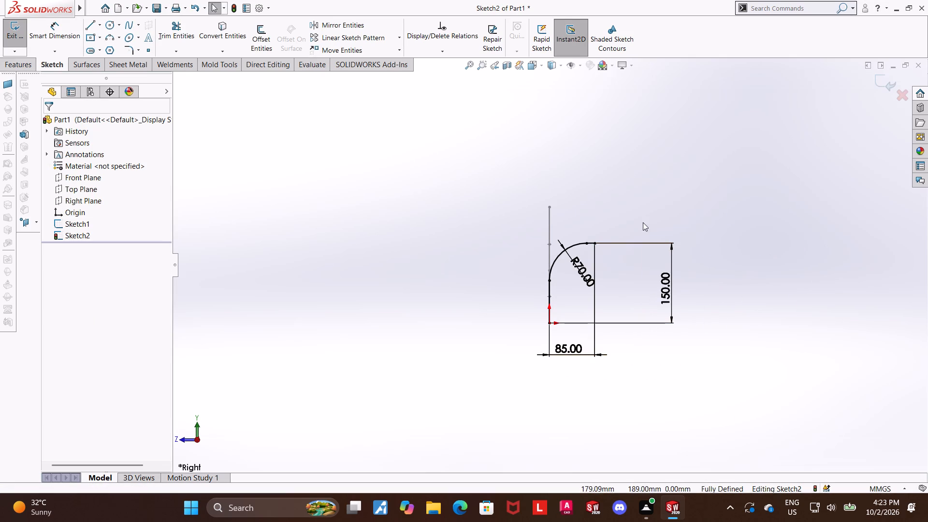
Finish and exit the sketch on the Right Plane.
{"action": "scroll", "coordinate": [545, 222], "scroll_direction": "down", "scroll_amount": 2}
{"action": "scroll", "coordinate": [747, 342], "scroll_direction": "down", "scroll_amount": 2}
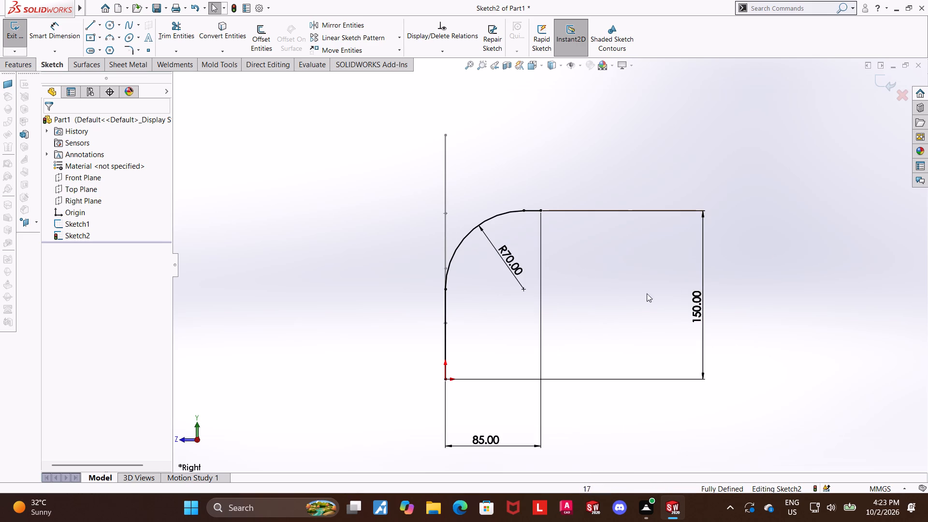
{"action": "left_click", "coordinate": [877, 83]}
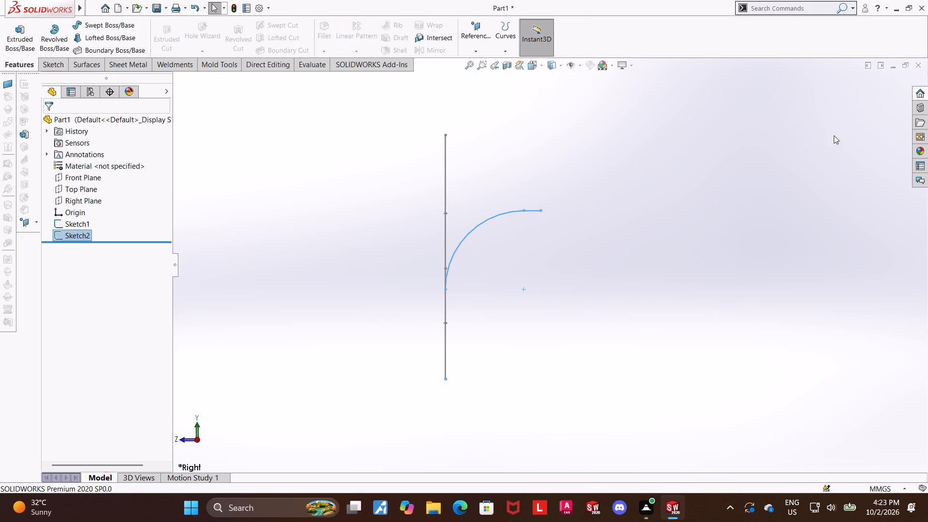
Examine how the Front Plane and Right Plane sketches relate to each other in 3D.
{"action": "scroll", "coordinate": [749, 187], "scroll_direction": "up", "scroll_amount": 3}
{"action": "left_click", "coordinate": [527, 275]}
{"action": "scroll", "coordinate": [553, 273], "scroll_direction": "up", "scroll_amount": 1}
{"action": "middle_click_drag", "start_coordinate": [554, 273], "coordinate": [562, 273]}
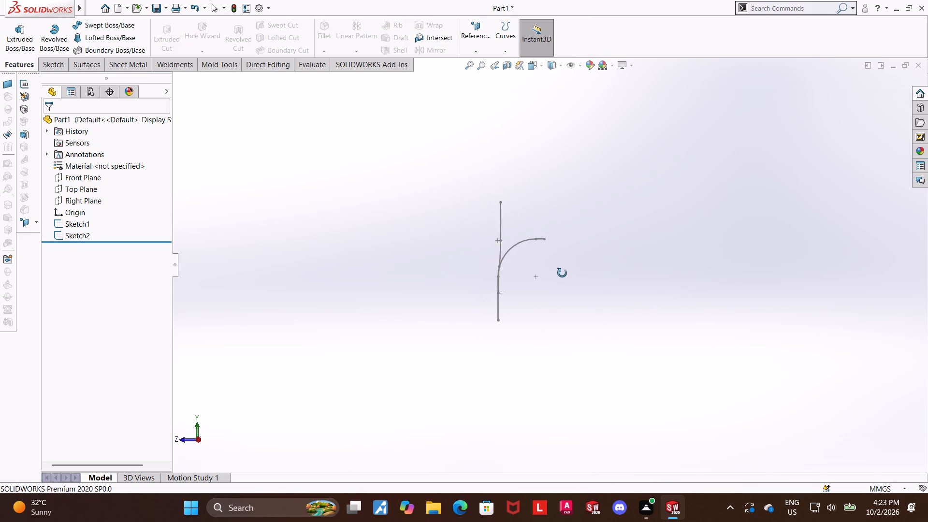
{"action": "middle_click_drag", "start_coordinate": [562, 273], "coordinate": [540, 281]}
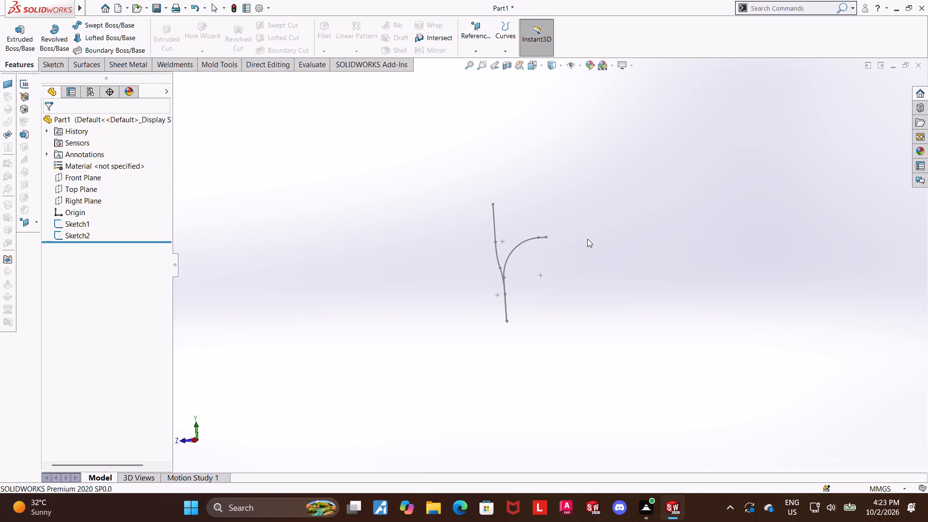
{"action": "scroll", "coordinate": [591, 235], "scroll_direction": "down", "scroll_amount": 1}
{"action": "middle_click_drag", "start_coordinate": [585, 245], "coordinate": [569, 247]}
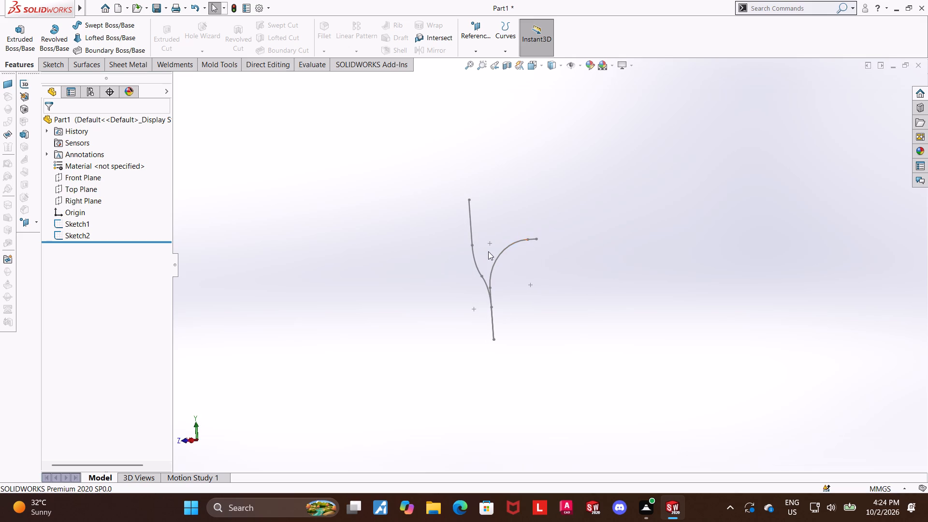
{"action": "middle_click_drag", "start_coordinate": [547, 262], "coordinate": [622, 235]}
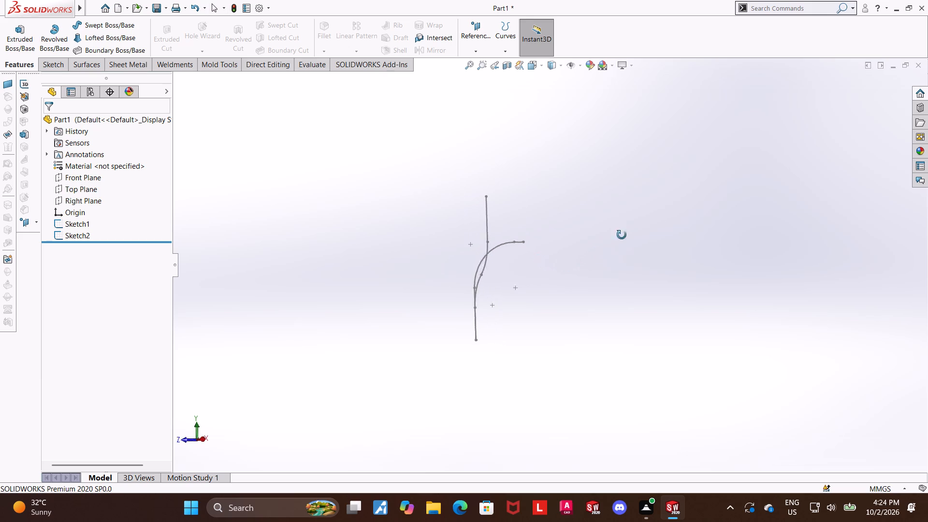
Create a sketch-on-sketch projected curve from the Right Plane sketch and the Front Plane sketch.
{"action": "middle_click_drag", "start_coordinate": [622, 235], "coordinate": [654, 249]}
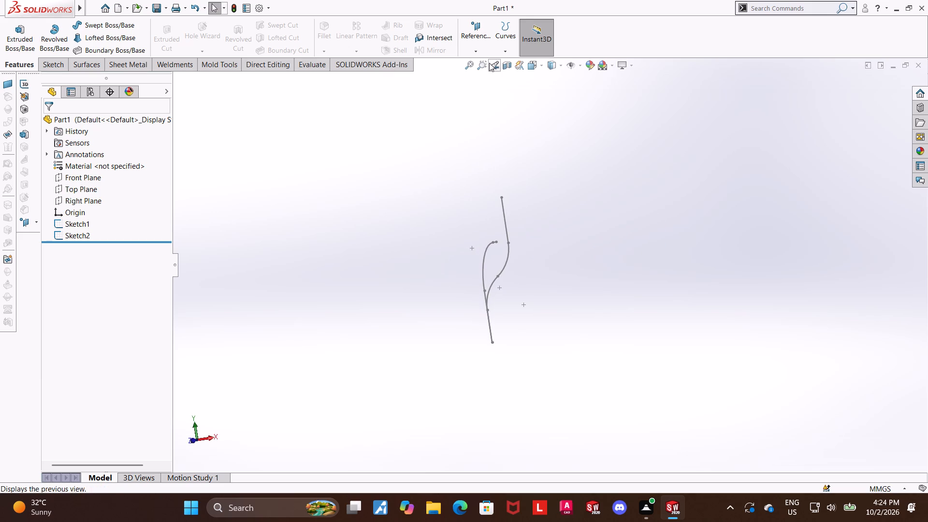
{"action": "left_click", "coordinate": [496, 51]}
{"action": "left_click", "coordinate": [510, 62]}
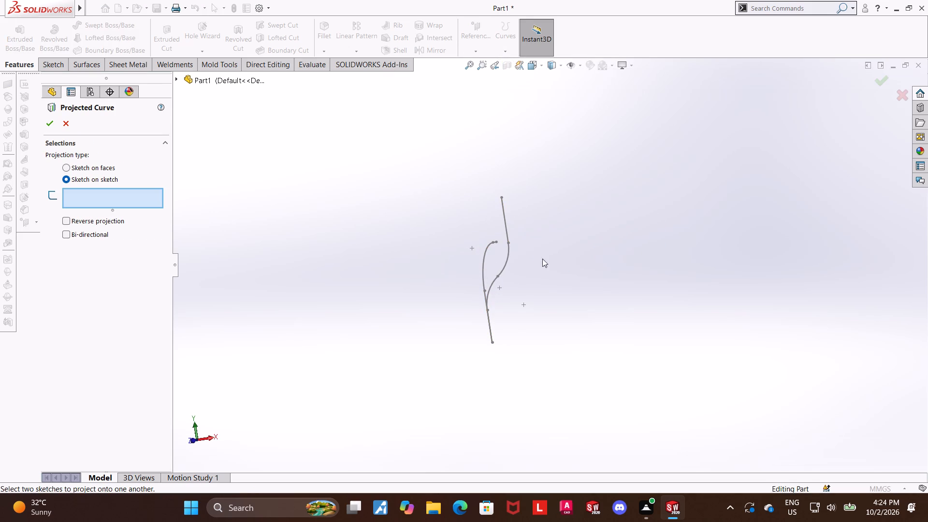
{"action": "middle_click_drag", "start_coordinate": [552, 258], "coordinate": [534, 264]}
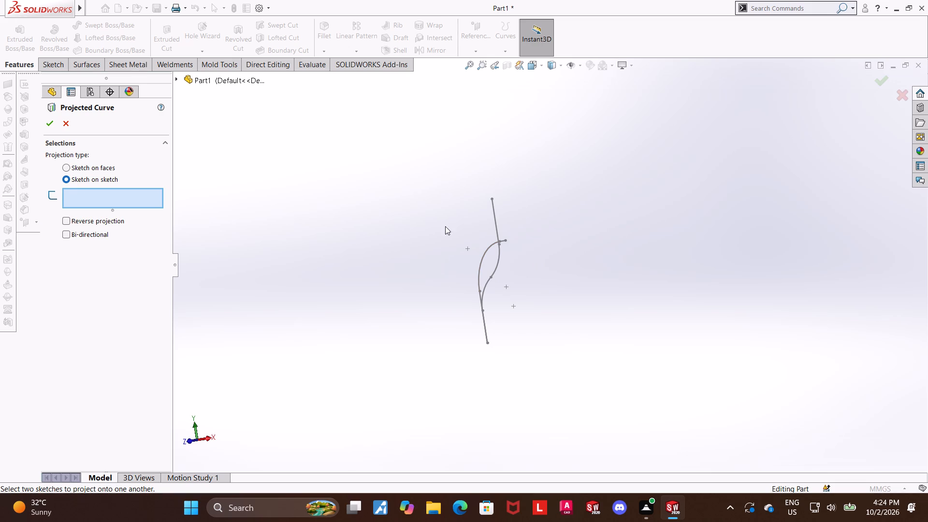
{"action": "middle_click_drag", "start_coordinate": [601, 248], "coordinate": [597, 273]}
{"action": "scroll", "coordinate": [514, 253], "scroll_direction": "down", "scroll_amount": 2}
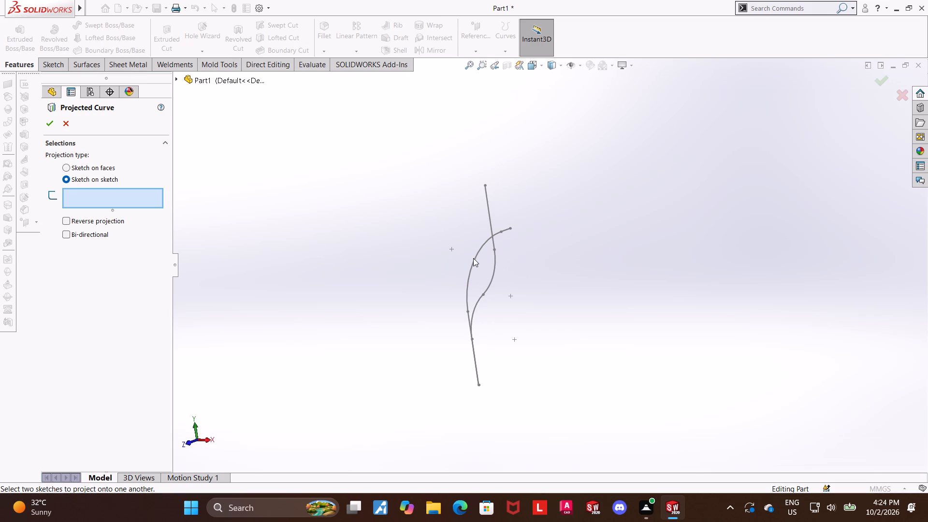
{"action": "left_click", "coordinate": [471, 269]}
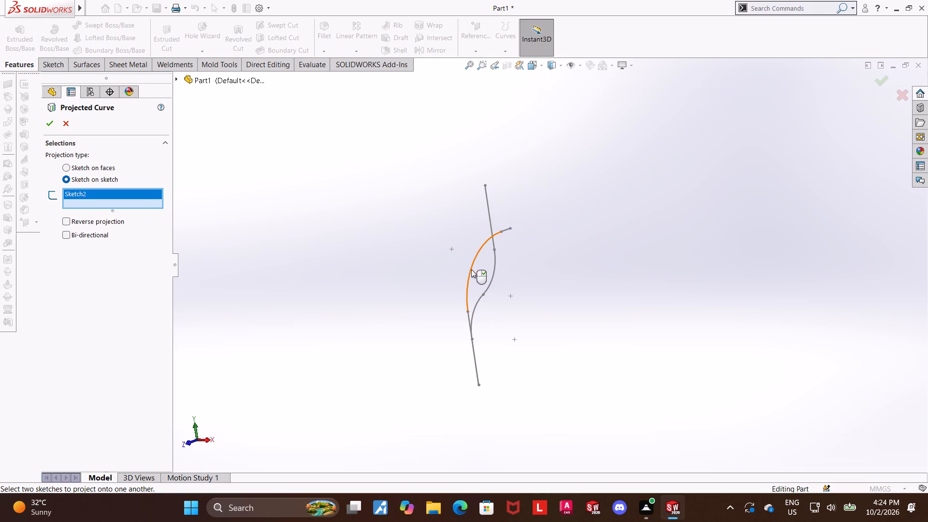
{"action": "middle_click_drag", "start_coordinate": [562, 304], "coordinate": [581, 300]}
{"action": "left_click", "coordinate": [505, 279]}
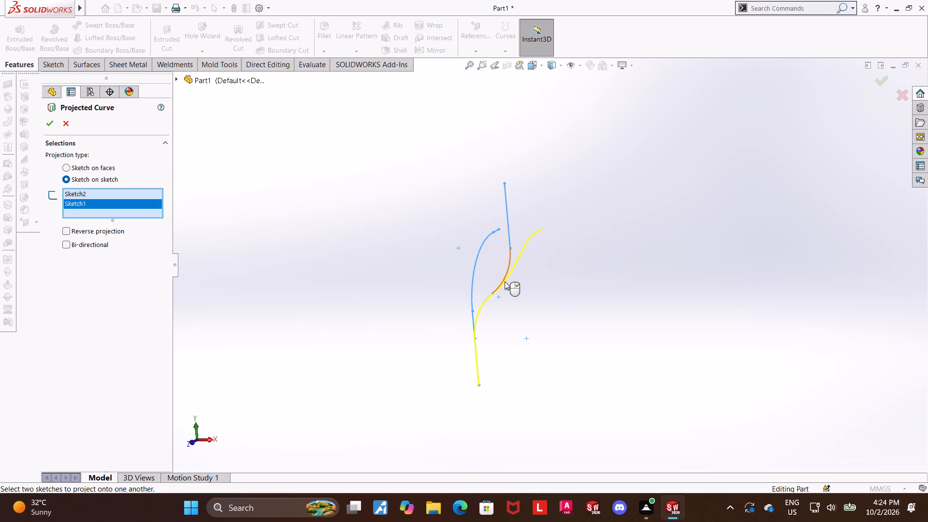
{"action": "middle_click_drag", "start_coordinate": [610, 298], "coordinate": [587, 295]}
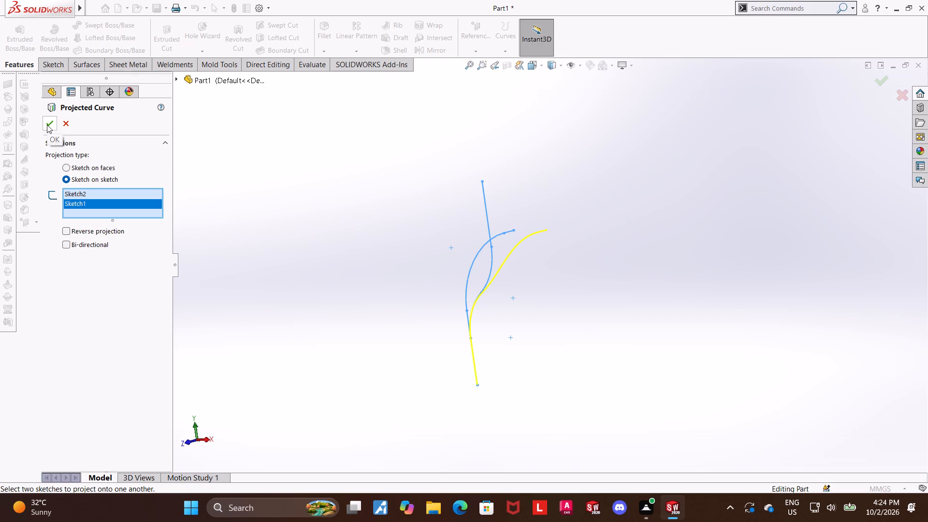
{"action": "middle_click_drag", "start_coordinate": [498, 347], "coordinate": [576, 290]}
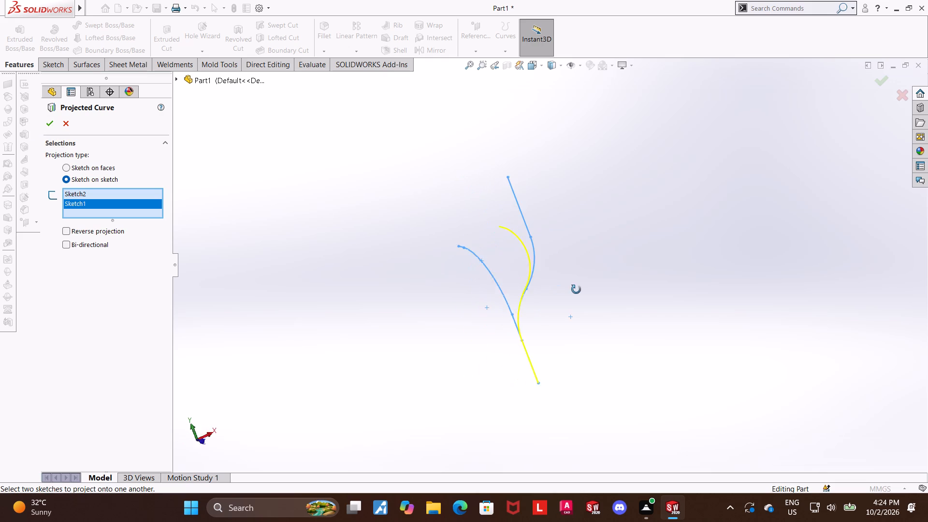
{"action": "middle_click_drag", "start_coordinate": [576, 290], "coordinate": [565, 291]}
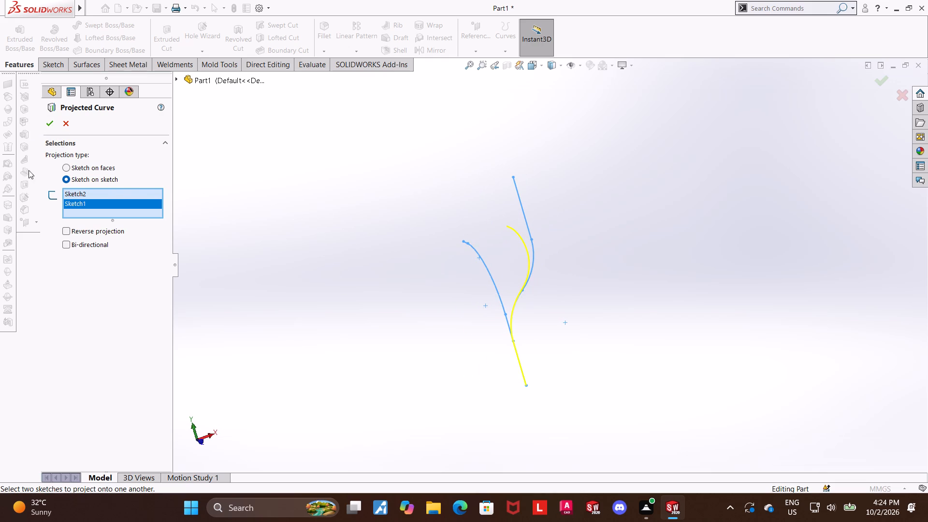
{"action": "left_click", "coordinate": [44, 124]}
Examine the projected curve's 3D shape and review its definition without changing any option.
{"action": "middle_click_drag", "start_coordinate": [544, 290], "coordinate": [633, 262]}
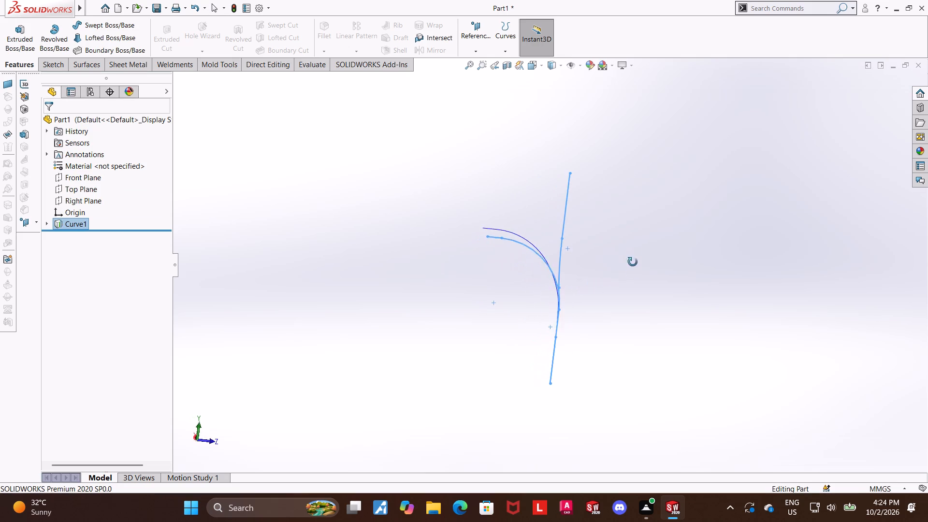
{"action": "middle_click_drag", "start_coordinate": [633, 262], "coordinate": [674, 254]}
{"action": "scroll", "coordinate": [594, 258], "scroll_direction": "down", "scroll_amount": 3}
{"action": "middle_click_drag", "start_coordinate": [590, 269], "coordinate": [561, 274]}
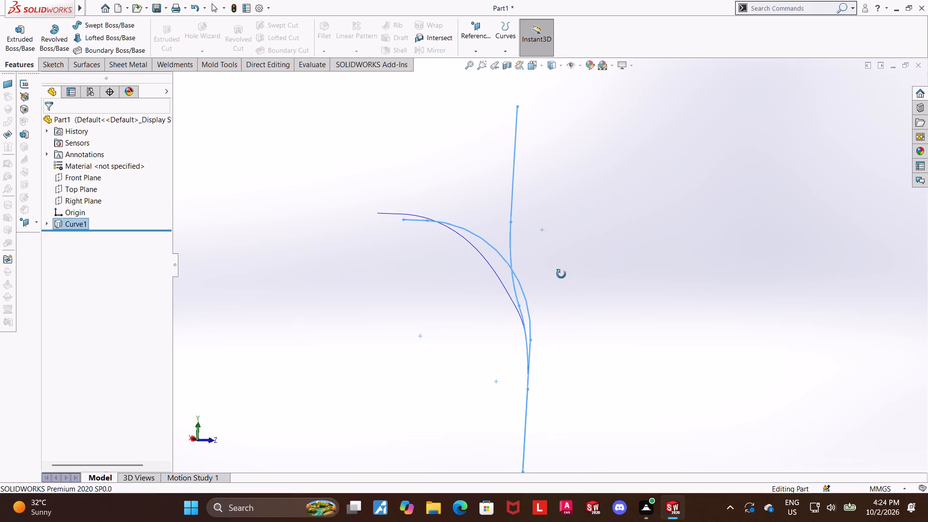
{"action": "middle_click_drag", "start_coordinate": [561, 274], "coordinate": [560, 274]}
{"action": "left_click", "coordinate": [64, 226]}
{"action": "left_click", "coordinate": [69, 200]}
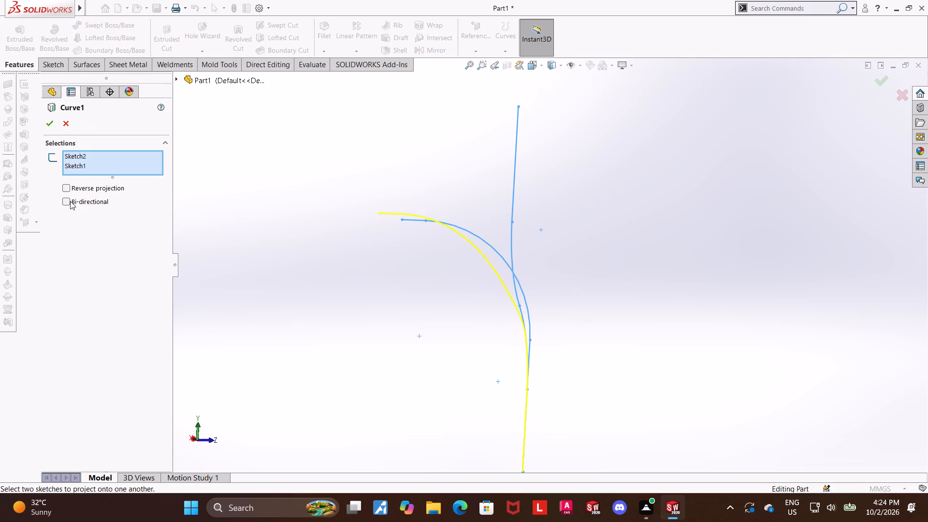
{"action": "left_click", "coordinate": [55, 123]}
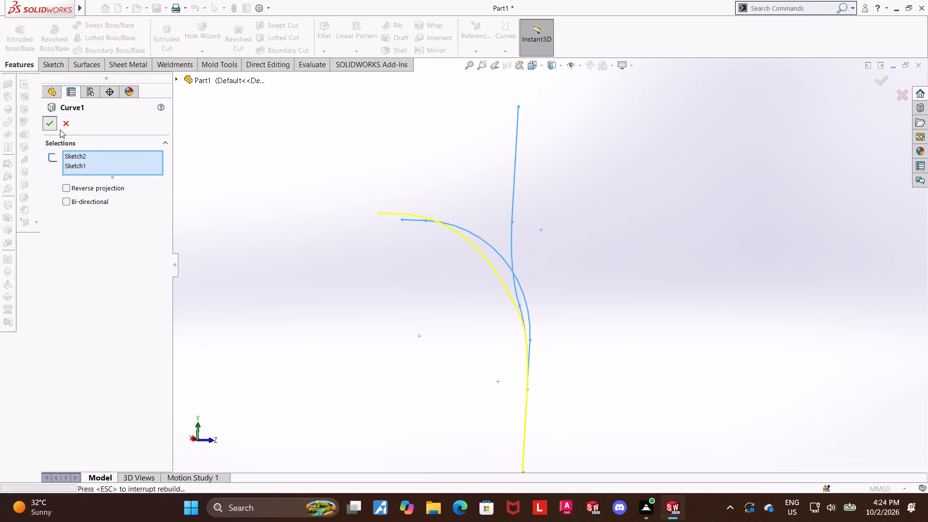
{"action": "left_click", "coordinate": [298, 244]}
{"action": "scroll", "coordinate": [306, 271], "scroll_direction": "up", "scroll_amount": 3}
{"action": "middle_click_drag", "start_coordinate": [637, 328], "coordinate": [546, 334]}
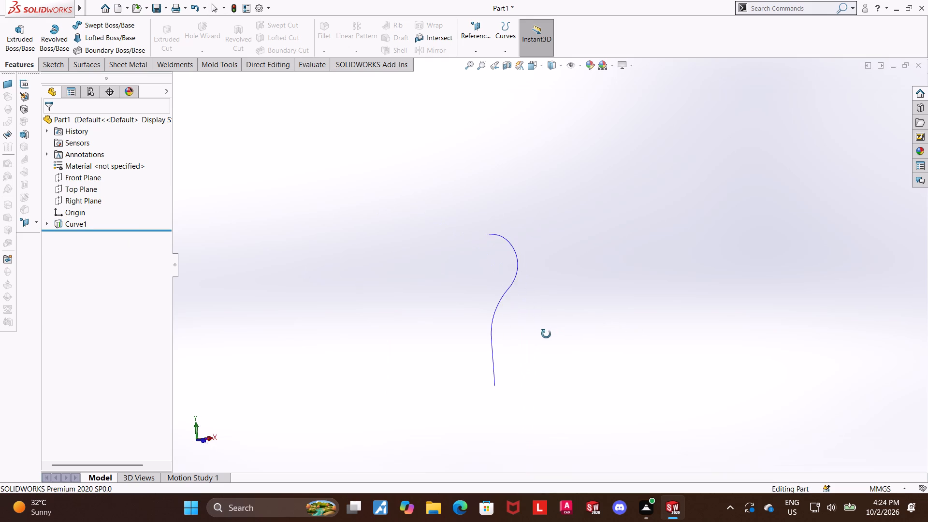
{"action": "middle_click_drag", "start_coordinate": [546, 334], "coordinate": [495, 320]}
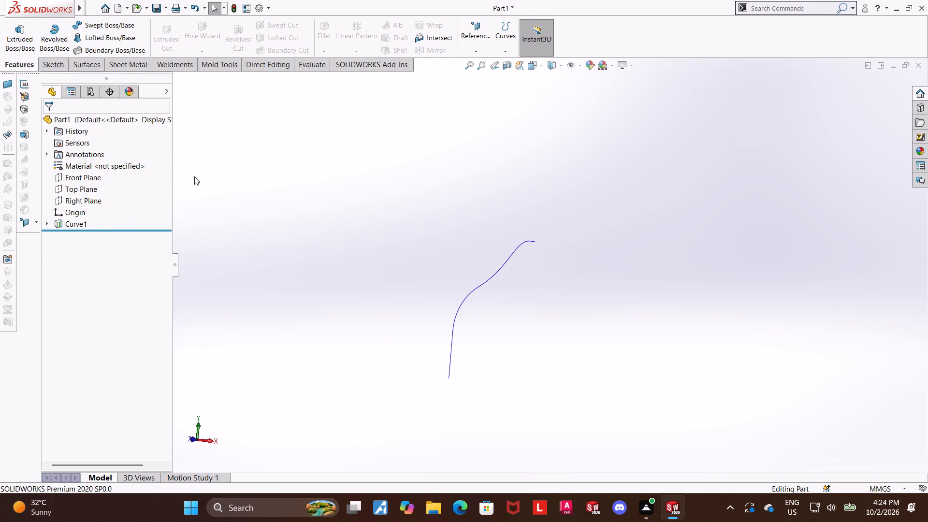
Set up a swept boss with a 60 mm diameter circular profile along the projected curve.
{"action": "left_click", "coordinate": [102, 21]}
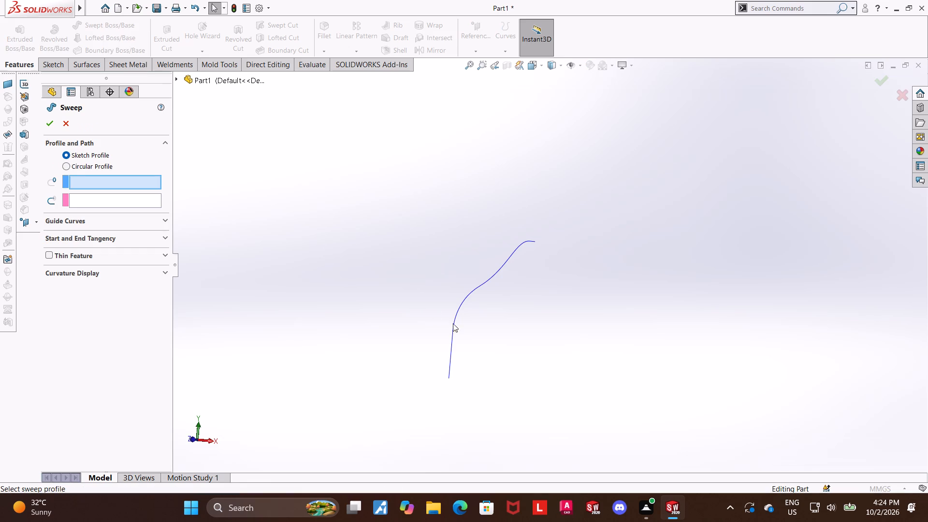
{"action": "middle_click_drag", "start_coordinate": [522, 317], "coordinate": [516, 322]}
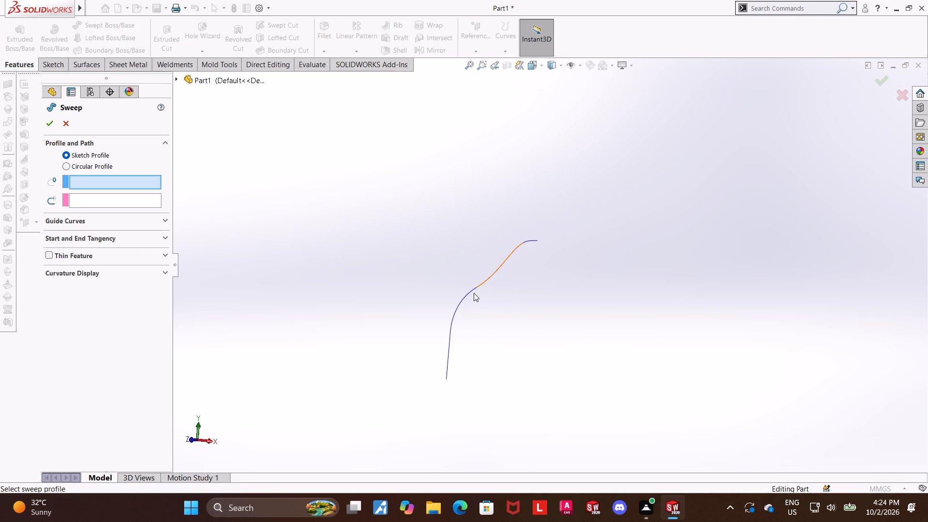
{"action": "left_click", "coordinate": [471, 290]}
{"action": "middle_click_drag", "start_coordinate": [602, 299], "coordinate": [574, 371]}
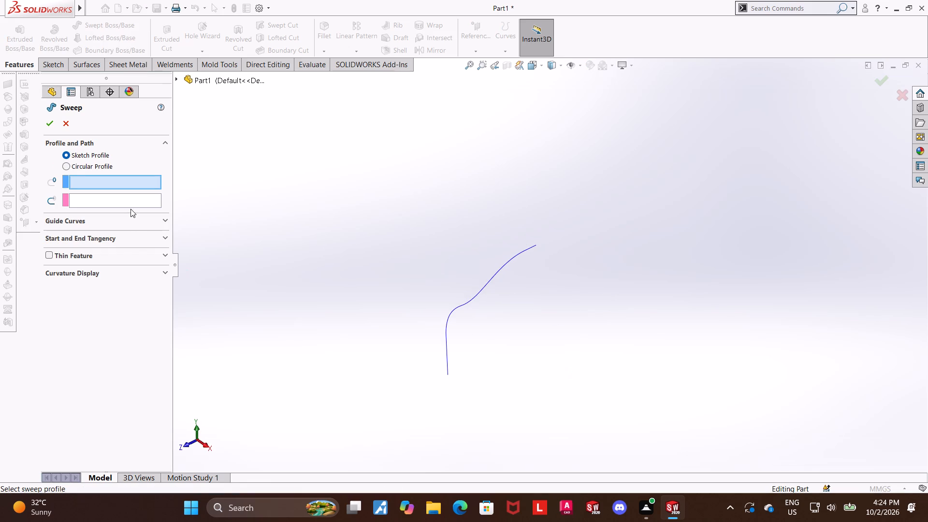
{"action": "left_click", "coordinate": [69, 163]}
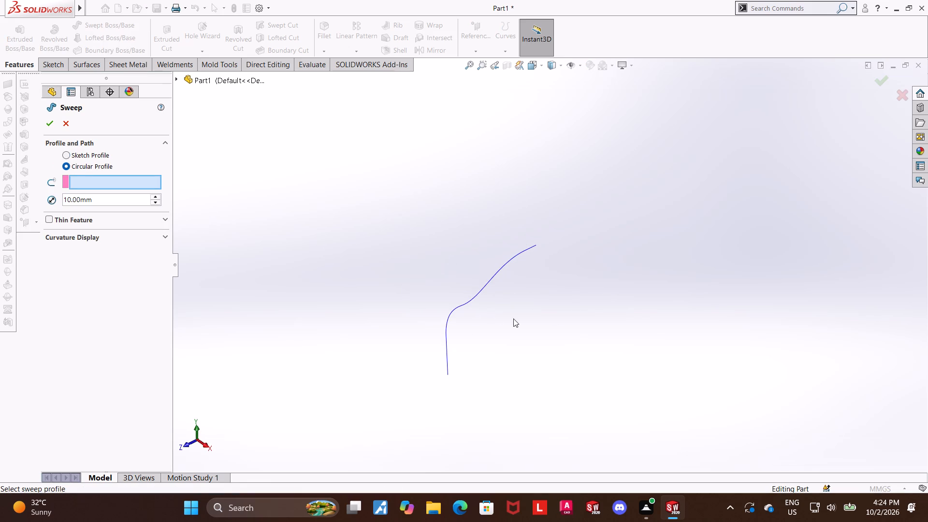
{"action": "left_click", "coordinate": [479, 291]}
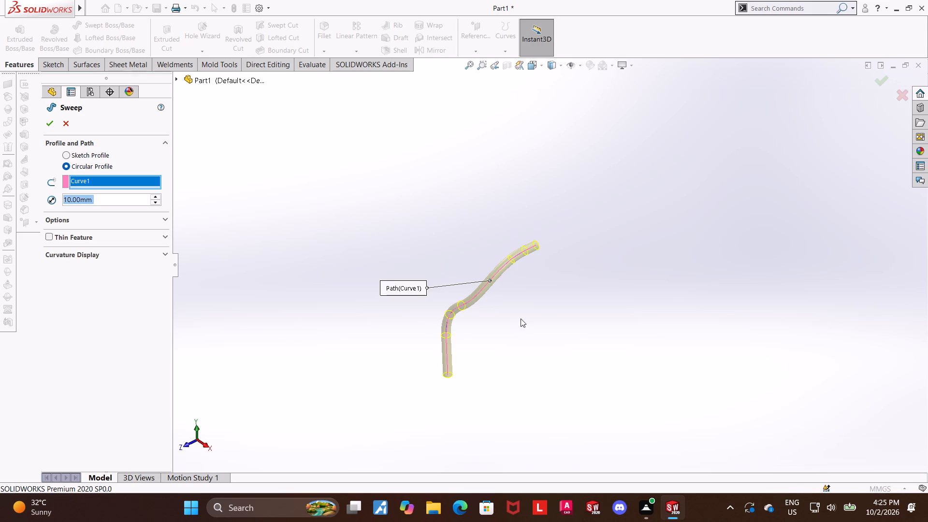
{"action": "middle_click_drag", "start_coordinate": [521, 319], "coordinate": [689, 269]}
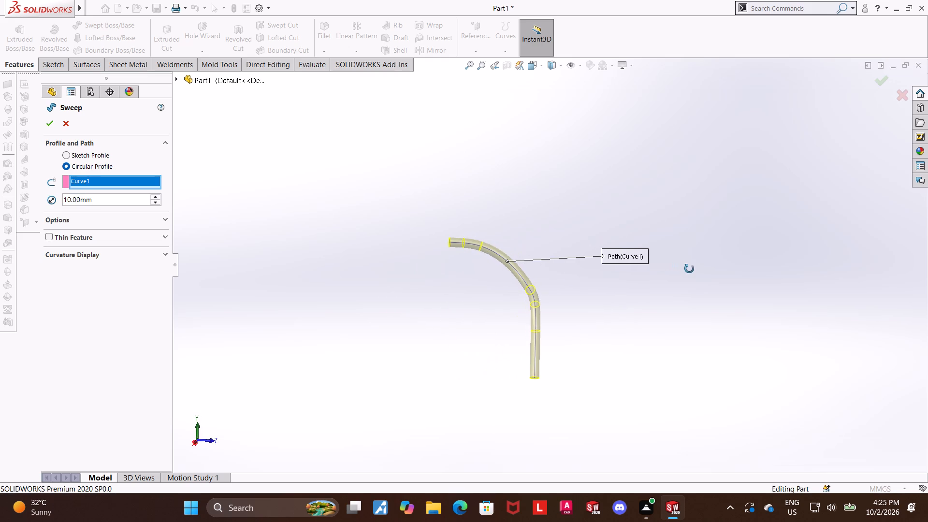
{"action": "middle_click_drag", "start_coordinate": [689, 269], "coordinate": [669, 278]}
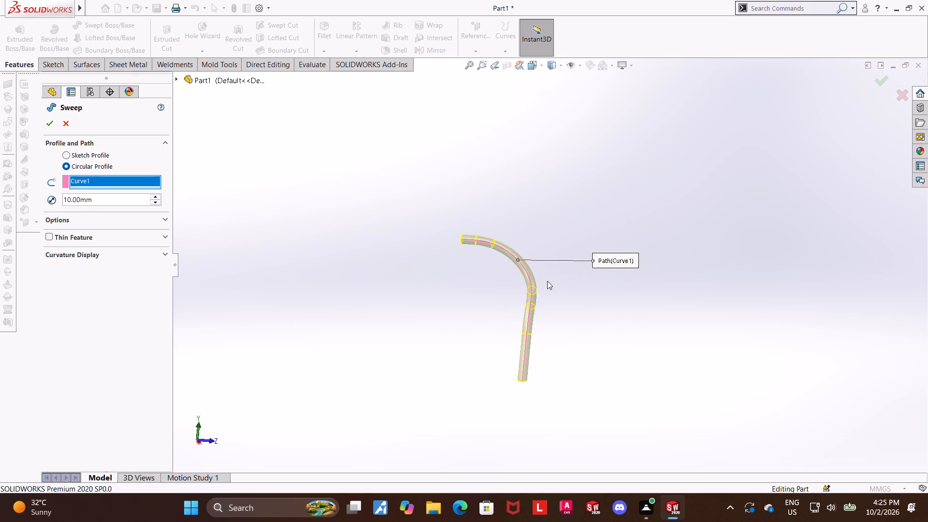
{"action": "left_click", "coordinate": [101, 203]}
{"action": "left_click_drag", "start_coordinate": [114, 200], "coordinate": [28, 195]}
{"action": "type", "text": "60"}
{"action": "key", "text": "Return"}
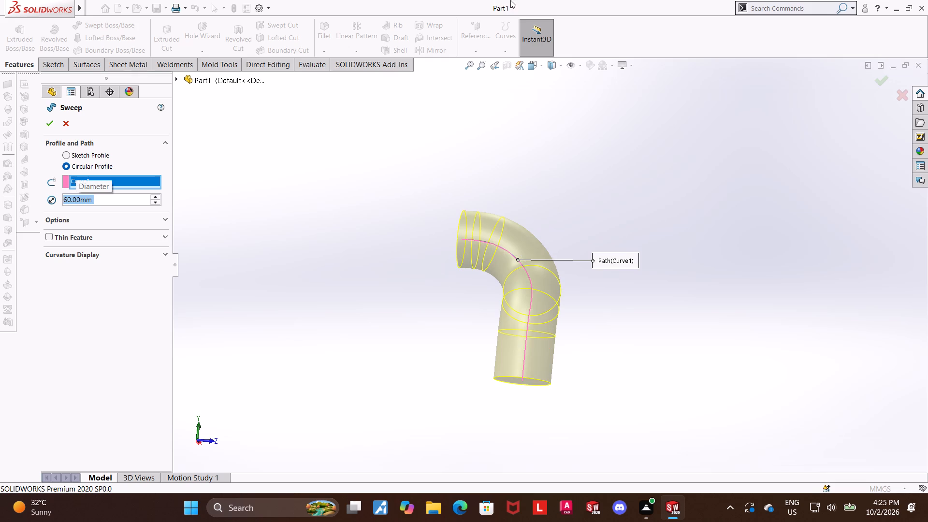
Examine the sweep preview in the Front and Right views and from other angles.
{"action": "left_click", "coordinate": [553, 58]}
{"action": "left_click", "coordinate": [553, 66]}
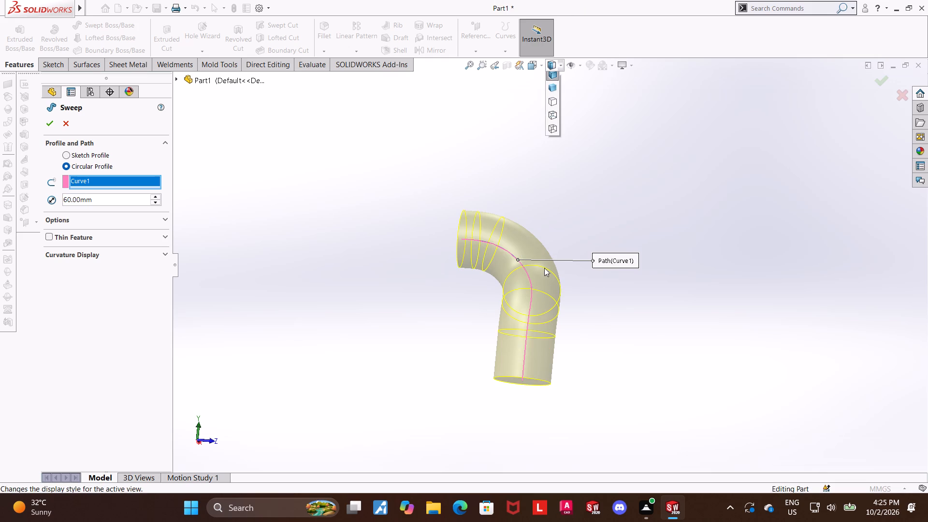
{"action": "left_click", "coordinate": [557, 165]}
{"action": "left_click", "coordinate": [533, 66]}
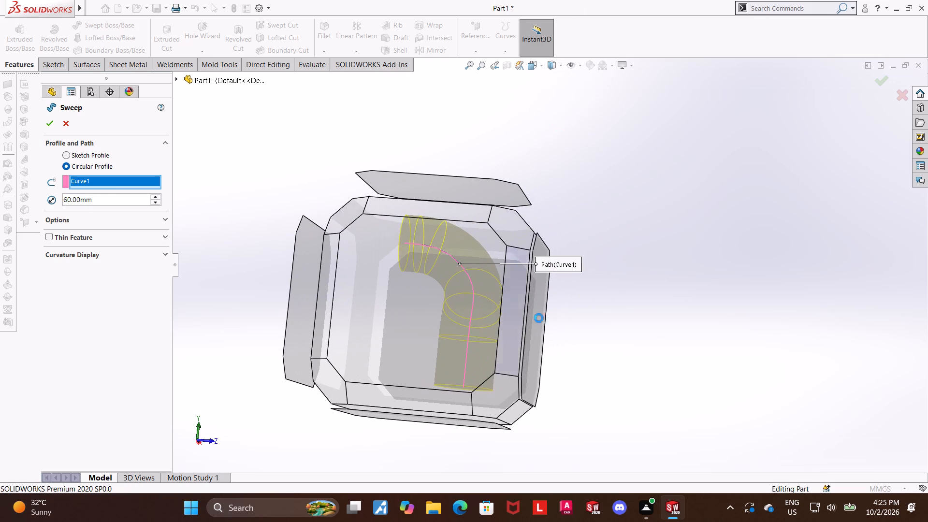
{"action": "scroll", "coordinate": [595, 324], "scroll_direction": "up", "scroll_amount": 1}
{"action": "middle_click_drag", "start_coordinate": [594, 324], "coordinate": [536, 328]}
{"action": "left_click", "coordinate": [428, 318]}
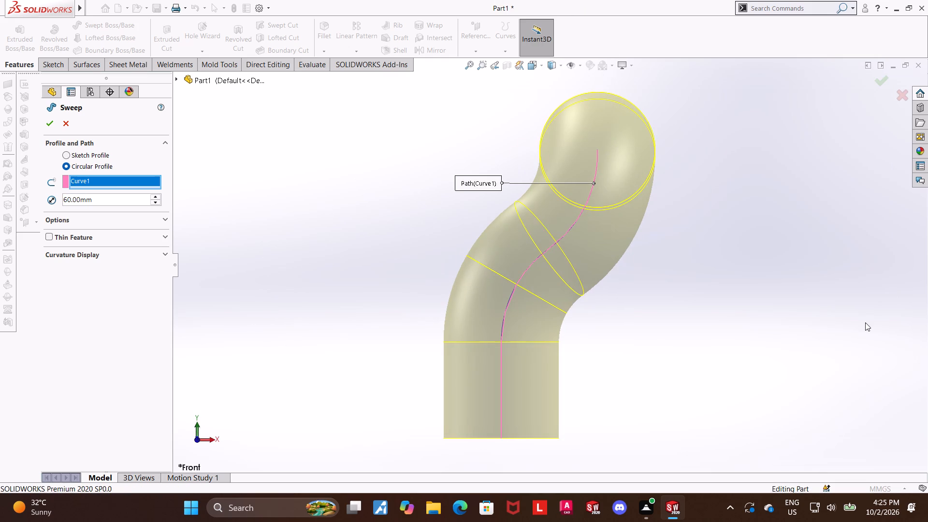
{"action": "scroll", "coordinate": [713, 287], "scroll_direction": "up", "scroll_amount": 5}
{"action": "middle_click_drag", "start_coordinate": [705, 294], "coordinate": [662, 288]}
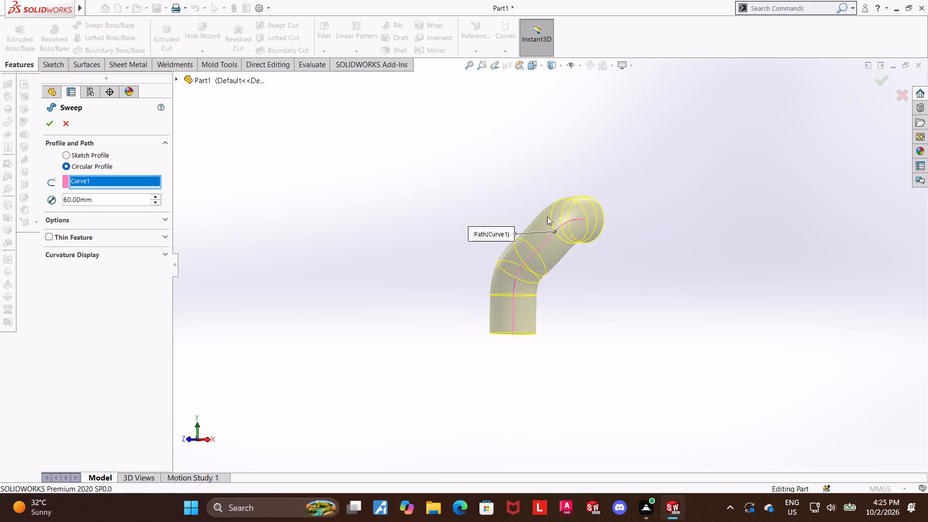
{"action": "left_click", "coordinate": [534, 73]}
{"action": "left_click", "coordinate": [533, 70]}
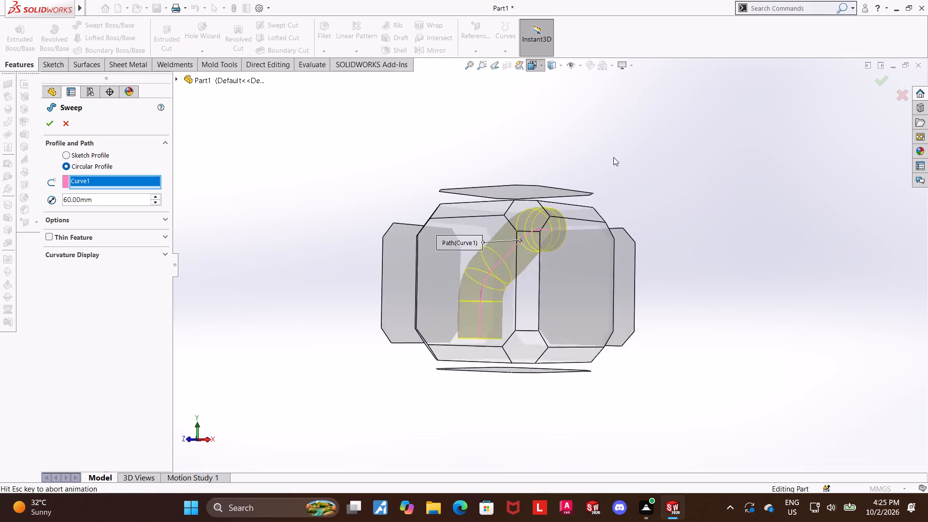
{"action": "middle_click_drag", "start_coordinate": [646, 214], "coordinate": [587, 227]}
{"action": "middle_click_drag", "start_coordinate": [592, 232], "coordinate": [498, 229]}
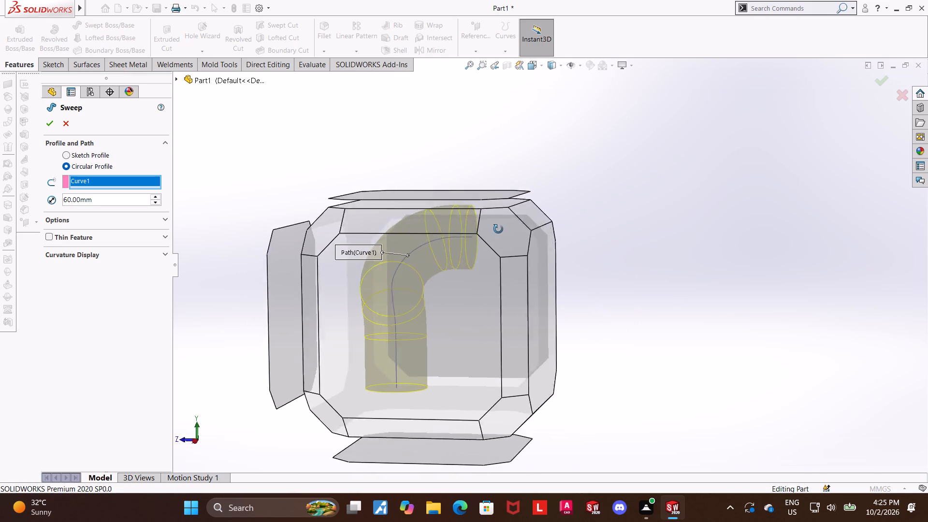
{"action": "middle_click_drag", "start_coordinate": [498, 229], "coordinate": [513, 230]}
{"action": "left_click", "coordinate": [389, 342]}
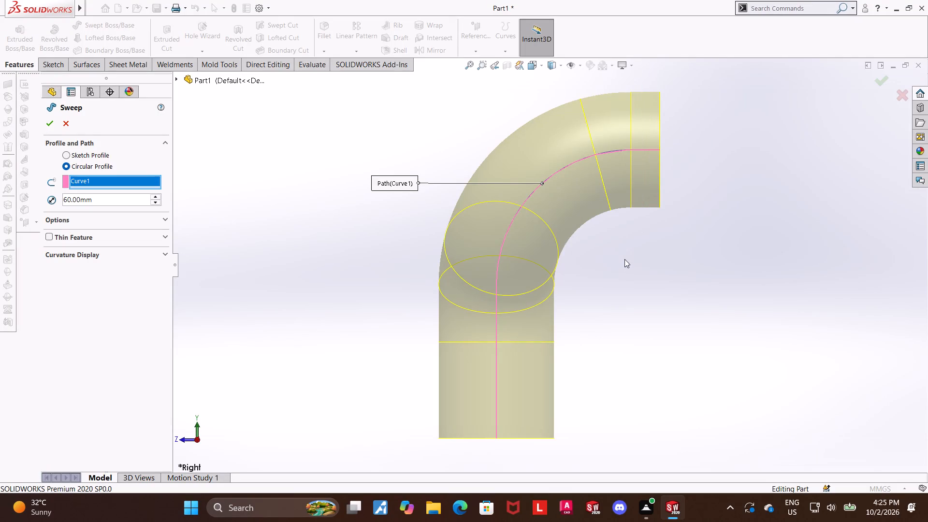
{"action": "scroll", "coordinate": [624, 259], "scroll_direction": "up", "scroll_amount": 2}
{"action": "middle_click_drag", "start_coordinate": [615, 257], "coordinate": [712, 266]}
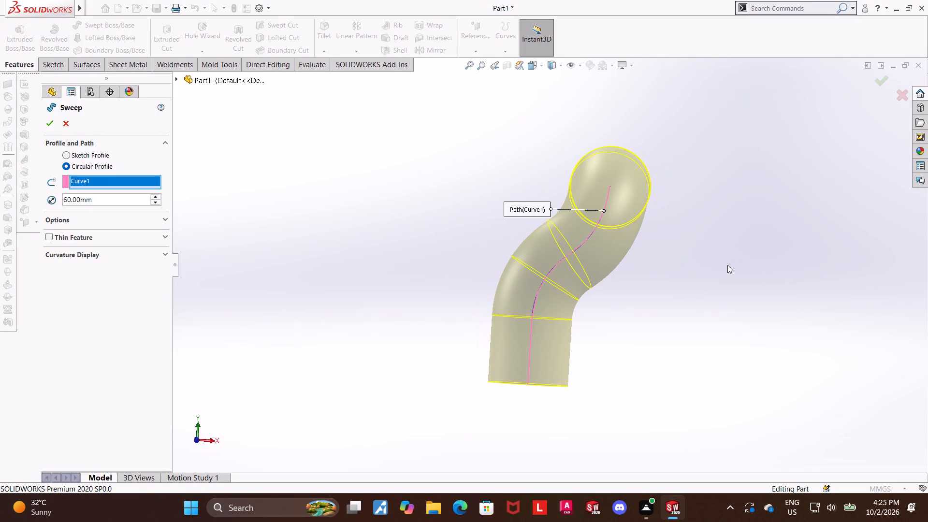
{"action": "scroll", "coordinate": [723, 265], "scroll_direction": "up", "scroll_amount": 1}
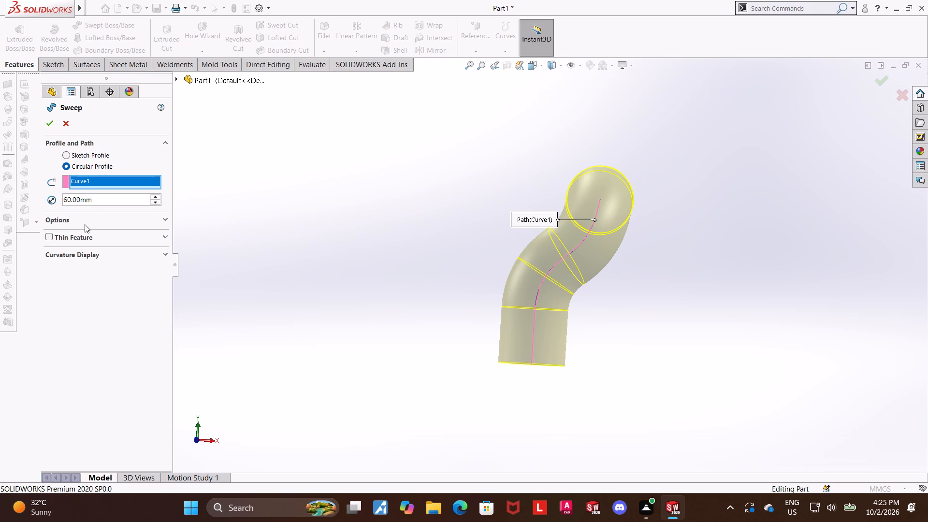
Make the sweep a one-direction thin feature with a 5 mm wall thickness.
{"action": "left_click", "coordinate": [82, 241]}
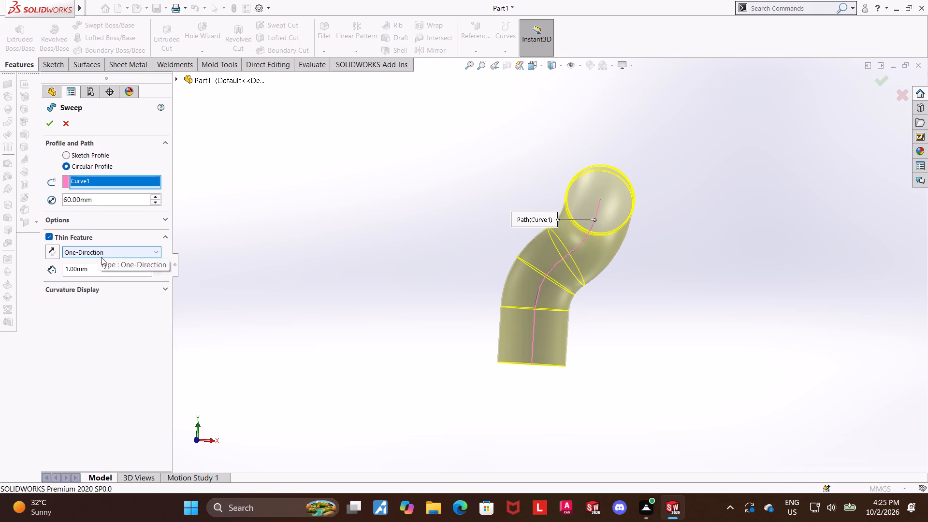
{"action": "left_click_drag", "start_coordinate": [106, 272], "coordinate": [20, 267]}
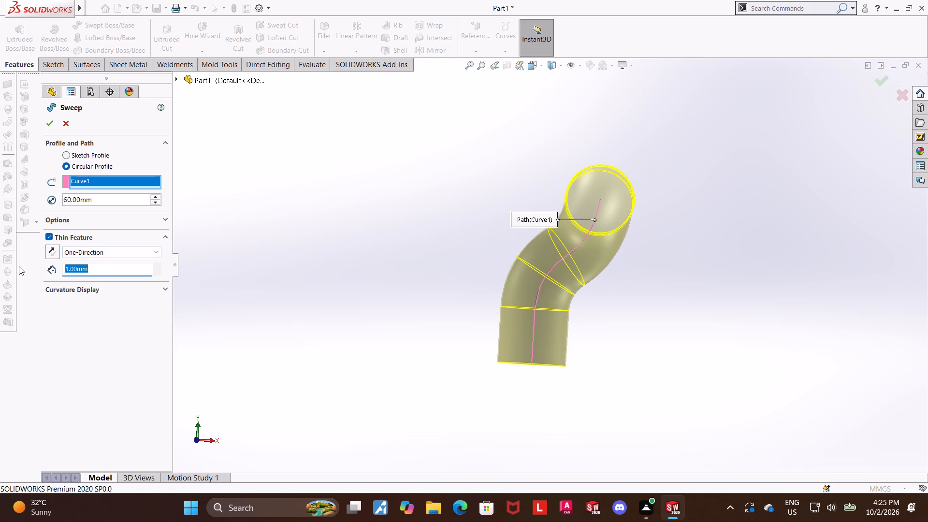
{"action": "key", "text": "5"}
{"action": "key", "text": "Return"}
{"action": "middle_click_drag", "start_coordinate": [759, 247], "coordinate": [713, 227]}
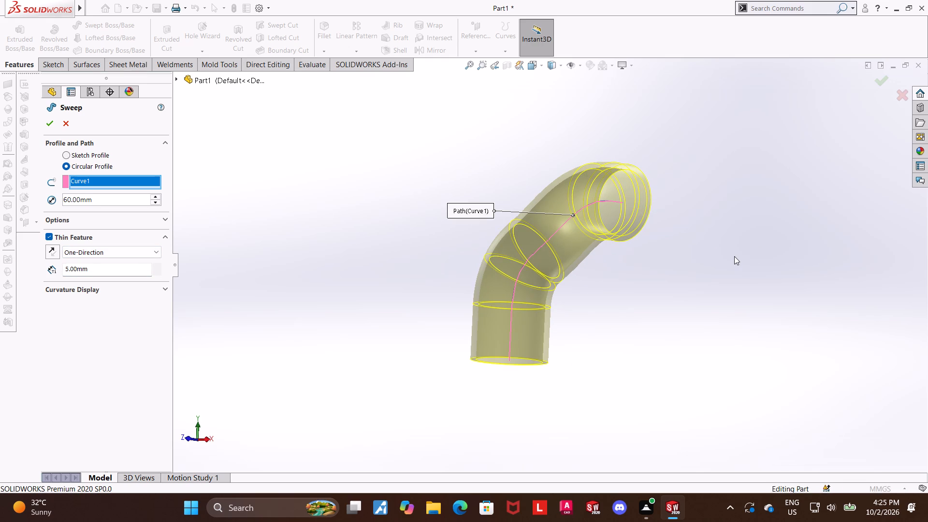
Reverse the sweep's thin-wall direction so the wall thickens inward from the 60 mm profile.
{"action": "left_click", "coordinate": [51, 249]}
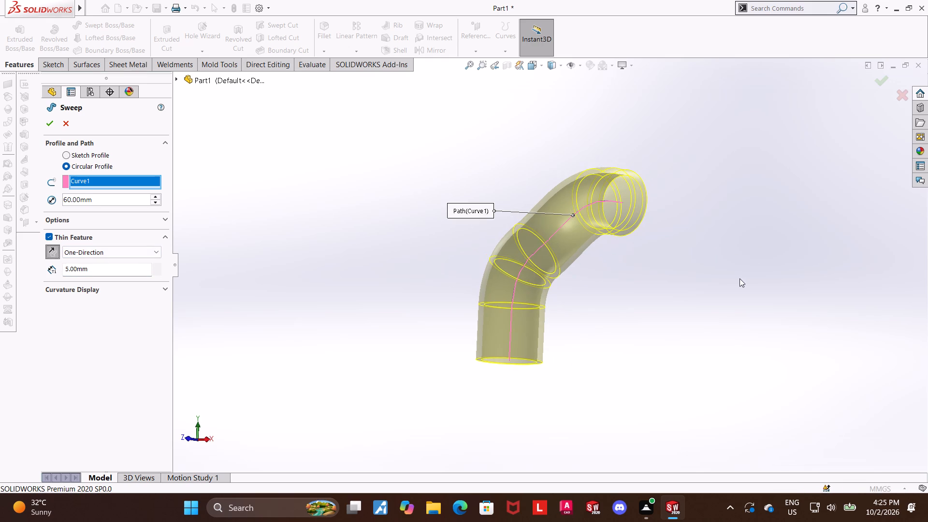
Examine the inward thin-wall sweep preview from several angles, including both open pipe ends.
{"action": "middle_click_drag", "start_coordinate": [737, 278], "coordinate": [679, 290]}
{"action": "scroll", "coordinate": [700, 295], "scroll_direction": "up", "scroll_amount": 1}
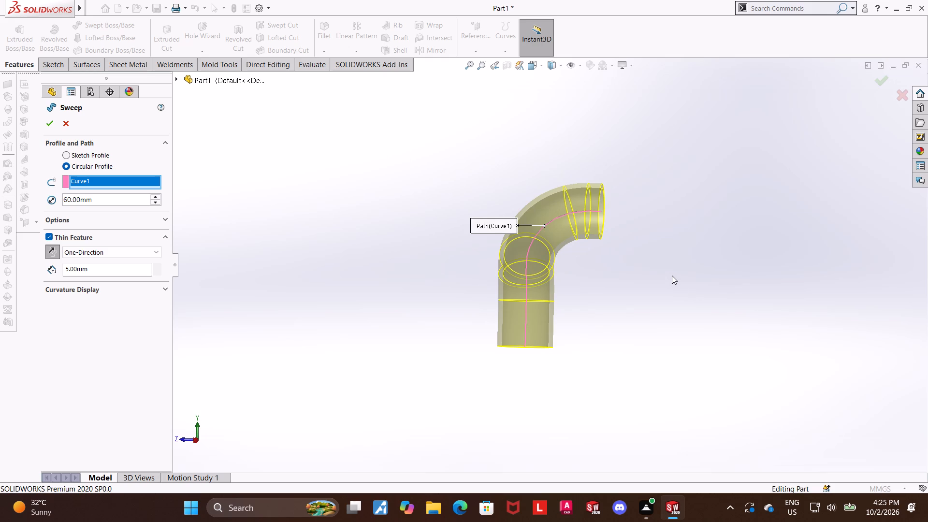
{"action": "middle_click_drag", "start_coordinate": [657, 271], "coordinate": [606, 284]}
{"action": "scroll", "coordinate": [584, 201], "scroll_direction": "down", "scroll_amount": 2}
{"action": "middle_click_drag", "start_coordinate": [624, 236], "coordinate": [603, 253]}
{"action": "middle_click_drag", "start_coordinate": [650, 266], "coordinate": [633, 285]}
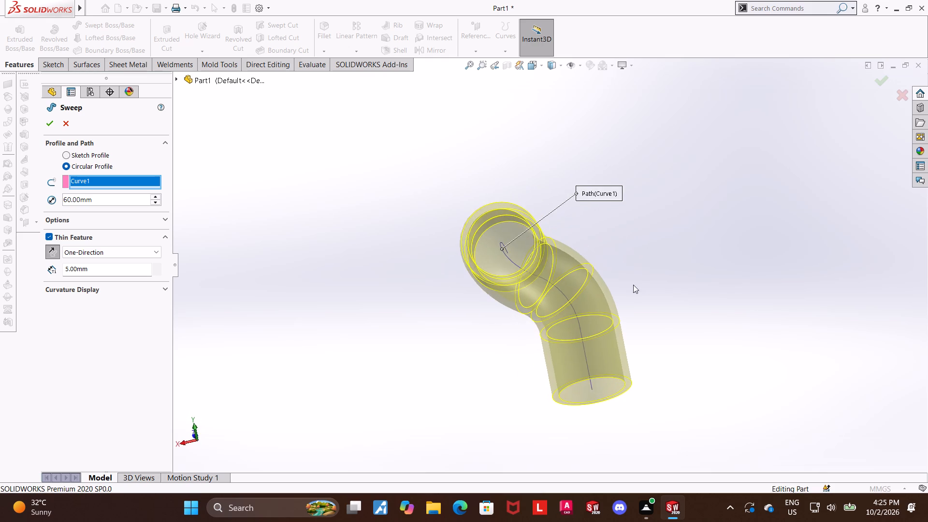
{"action": "middle_click_drag", "start_coordinate": [633, 285], "coordinate": [638, 286]}
{"action": "scroll", "coordinate": [519, 260], "scroll_direction": "down", "scroll_amount": 5}
{"action": "scroll", "coordinate": [502, 261], "scroll_direction": "up", "scroll_amount": 3}
{"action": "middle_click_drag", "start_coordinate": [468, 292], "coordinate": [482, 299]}
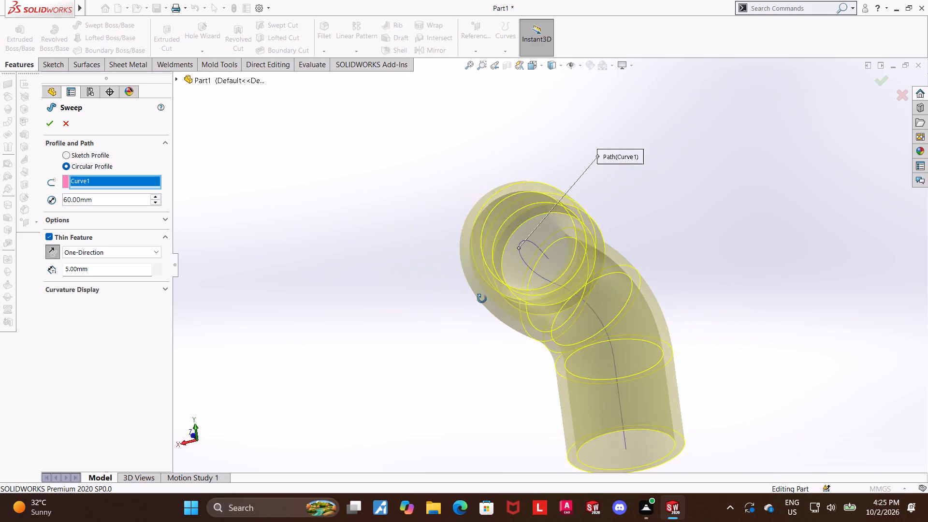
{"action": "middle_click_drag", "start_coordinate": [482, 299], "coordinate": [638, 176]}
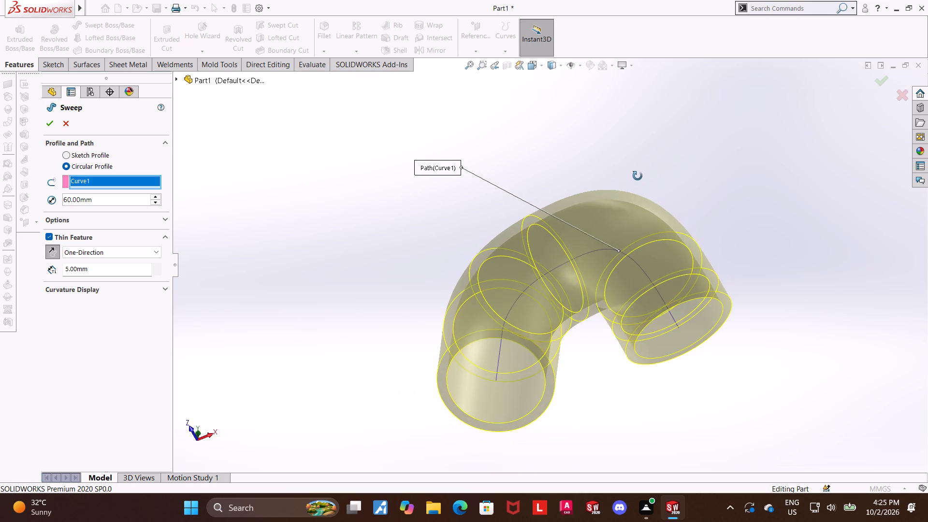
{"action": "middle_click_drag", "start_coordinate": [638, 176], "coordinate": [642, 144]}
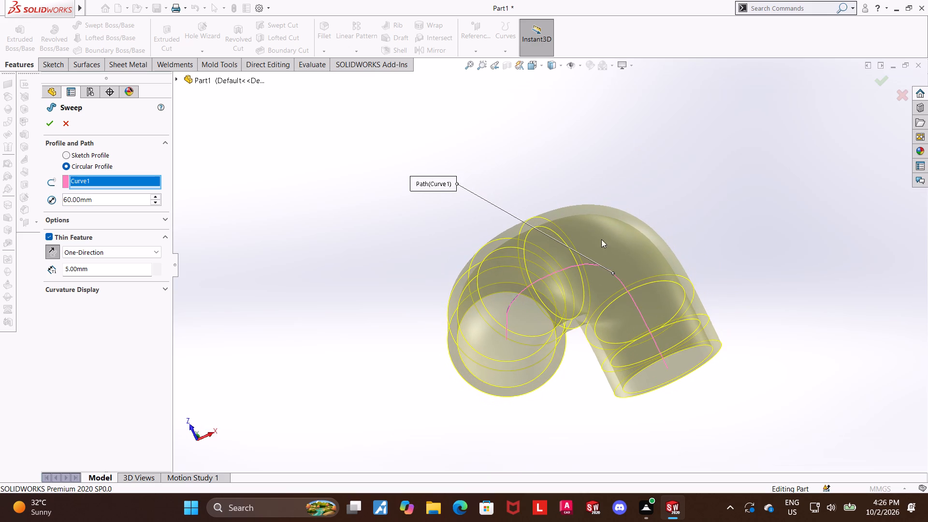
{"action": "scroll", "coordinate": [560, 333], "scroll_direction": "down", "scroll_amount": 2}
Toggle the wall direction for comparison, keep it inward, and create the swept thin feature.
{"action": "left_click", "coordinate": [57, 247]}
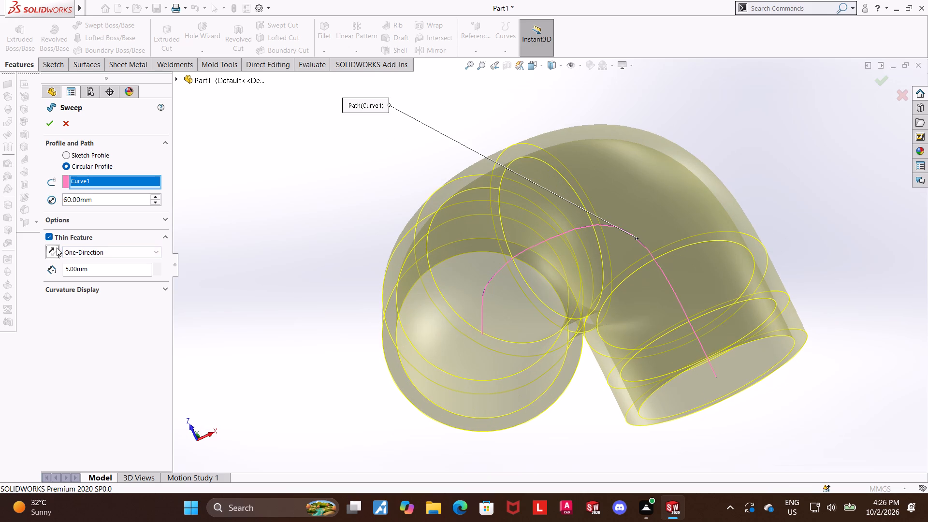
{"action": "left_click", "coordinate": [57, 247]}
{"action": "left_click", "coordinate": [46, 127]}
Examine the finished pipe in the Front view and from other angles, including its lower open end.
{"action": "scroll", "coordinate": [291, 227], "scroll_direction": "up", "scroll_amount": 2}
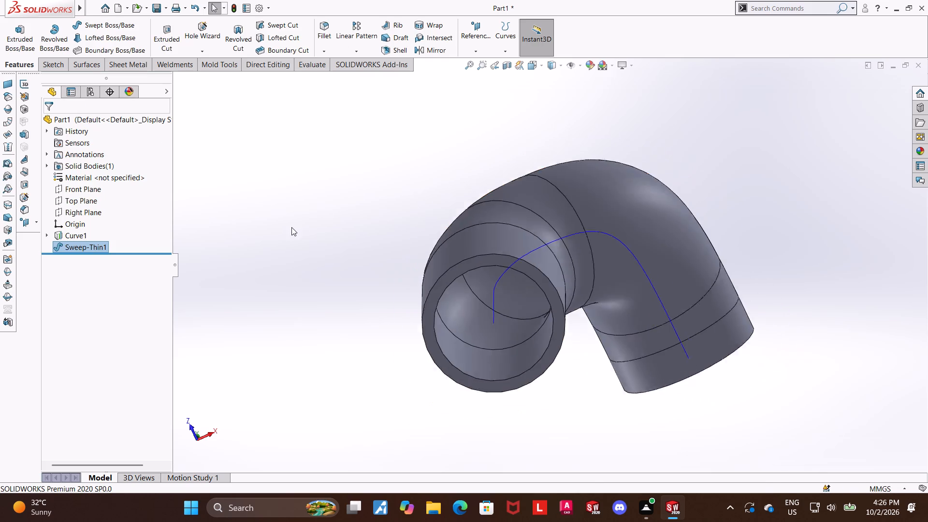
{"action": "scroll", "coordinate": [291, 227], "scroll_direction": "up", "scroll_amount": 3}
{"action": "middle_click_drag", "start_coordinate": [339, 228], "coordinate": [388, 382]}
{"action": "left_click", "coordinate": [793, 220]}
{"action": "middle_click_drag", "start_coordinate": [736, 220], "coordinate": [695, 263]}
{"action": "middle_click_drag", "start_coordinate": [676, 258], "coordinate": [681, 277]}
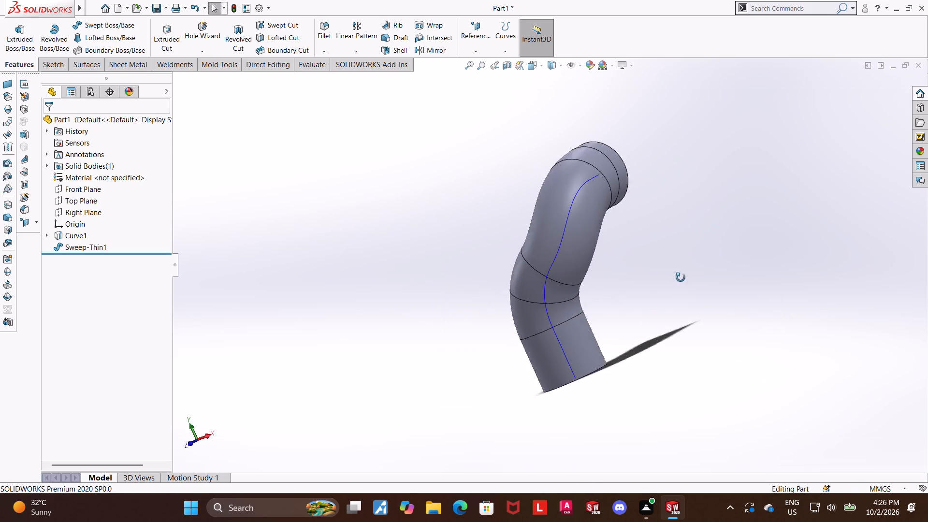
{"action": "middle_click_drag", "start_coordinate": [681, 277], "coordinate": [713, 288]}
{"action": "middle_click_drag", "start_coordinate": [544, 262], "coordinate": [502, 232]}
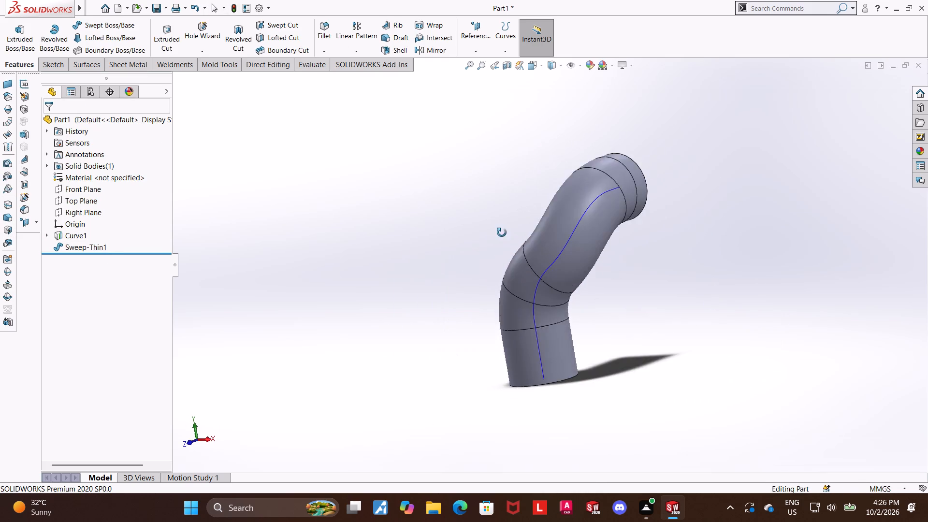
{"action": "middle_click_drag", "start_coordinate": [502, 232], "coordinate": [528, 239]}
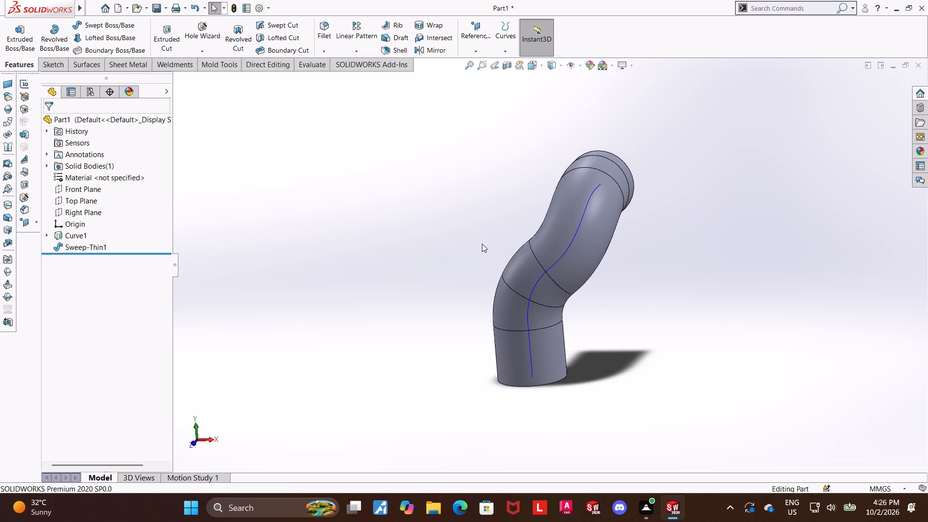
{"action": "left_click", "coordinate": [531, 62]}
{"action": "left_click", "coordinate": [453, 303]}
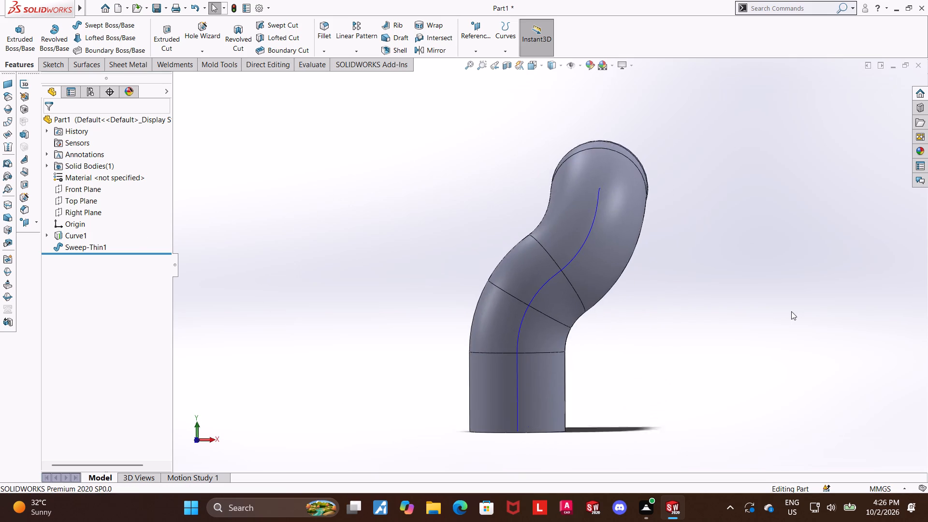
{"action": "scroll", "coordinate": [762, 301], "scroll_direction": "up", "scroll_amount": 4}
{"action": "middle_click_drag", "start_coordinate": [755, 292], "coordinate": [688, 290]}
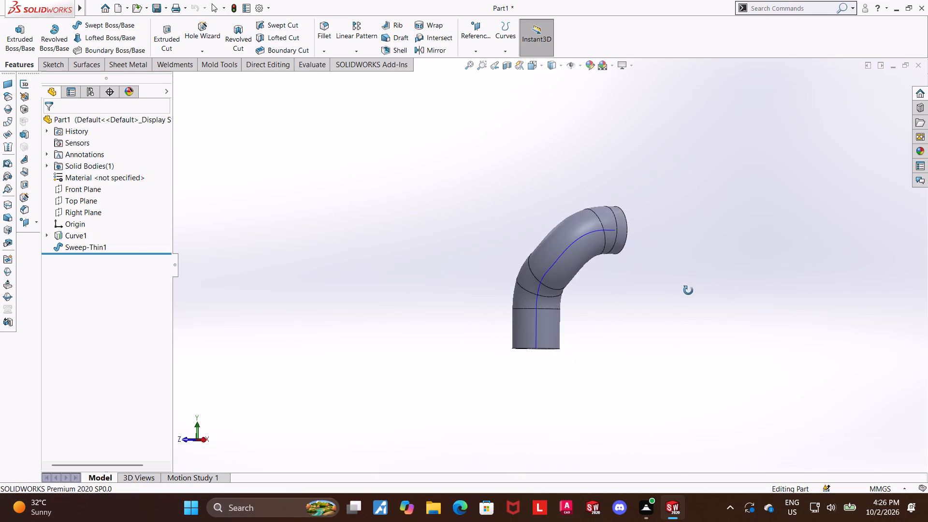
{"action": "middle_click_drag", "start_coordinate": [688, 290], "coordinate": [666, 305]}
{"action": "middle_click_drag", "start_coordinate": [662, 281], "coordinate": [658, 283]}
{"action": "scroll", "coordinate": [657, 262], "scroll_direction": "down", "scroll_amount": 1}
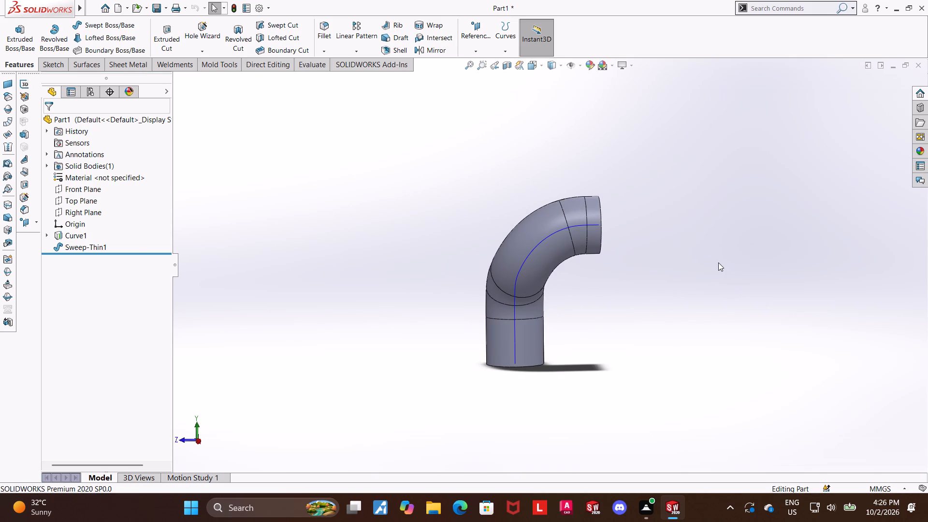
{"action": "scroll", "coordinate": [584, 333], "scroll_direction": "down", "scroll_amount": 2}
{"action": "middle_click_drag", "start_coordinate": [578, 345], "coordinate": [634, 238]}
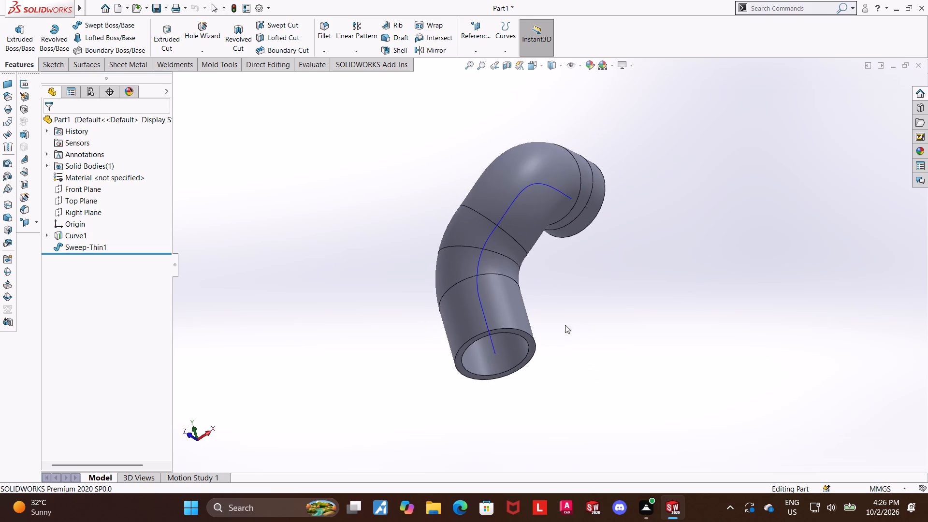
{"action": "middle_click_drag", "start_coordinate": [562, 329], "coordinate": [556, 265]}
{"action": "scroll", "coordinate": [572, 275], "scroll_direction": "down", "scroll_amount": 3}
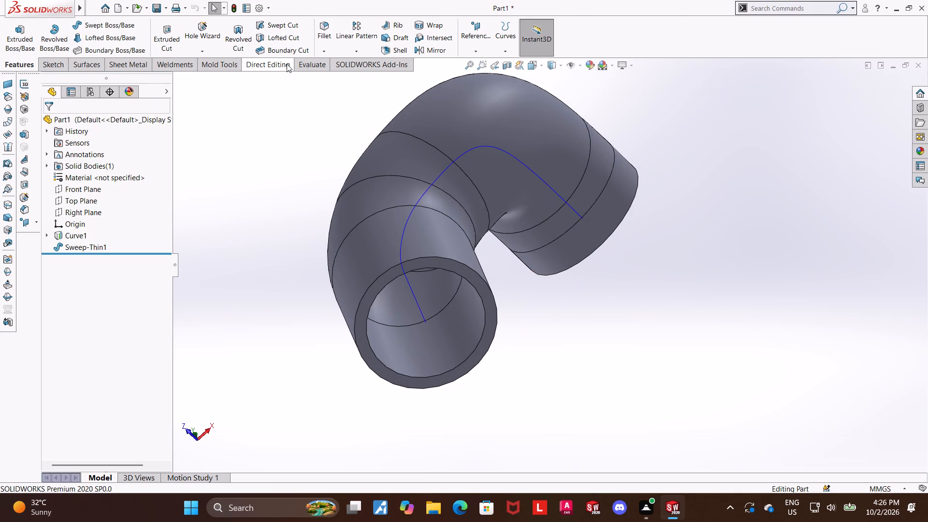
Measure the inner and outer diameters of the pipe's lower open end.
{"action": "left_click", "coordinate": [305, 60]}
{"action": "left_click", "coordinate": [109, 45]}
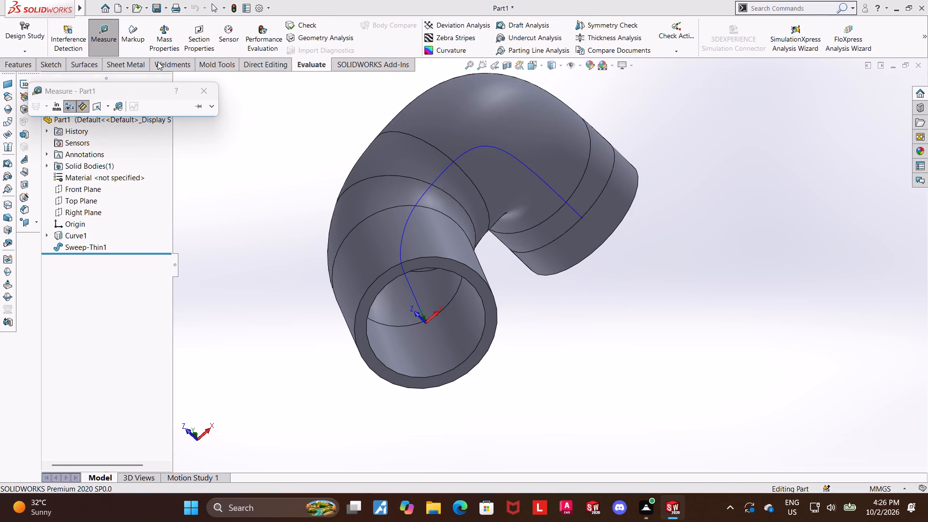
{"action": "left_click", "coordinate": [377, 292]}
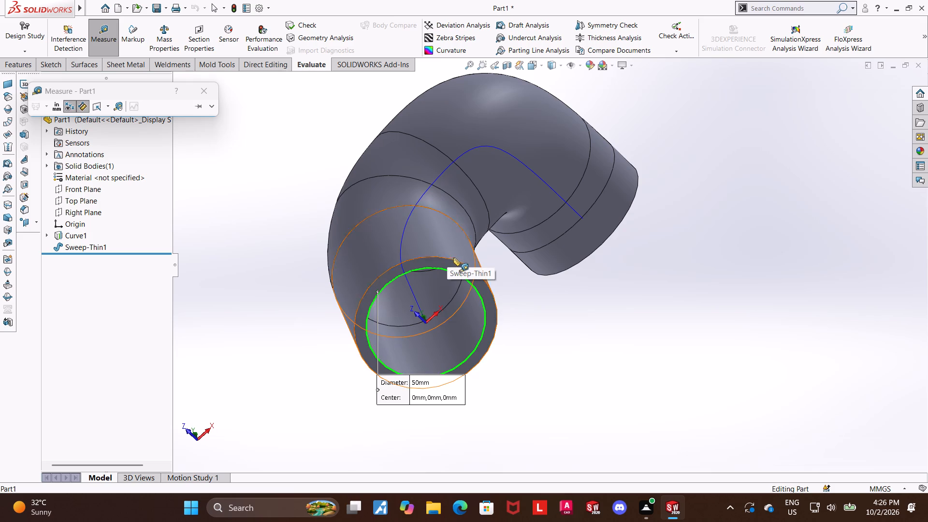
{"action": "key", "text": "Escape"}
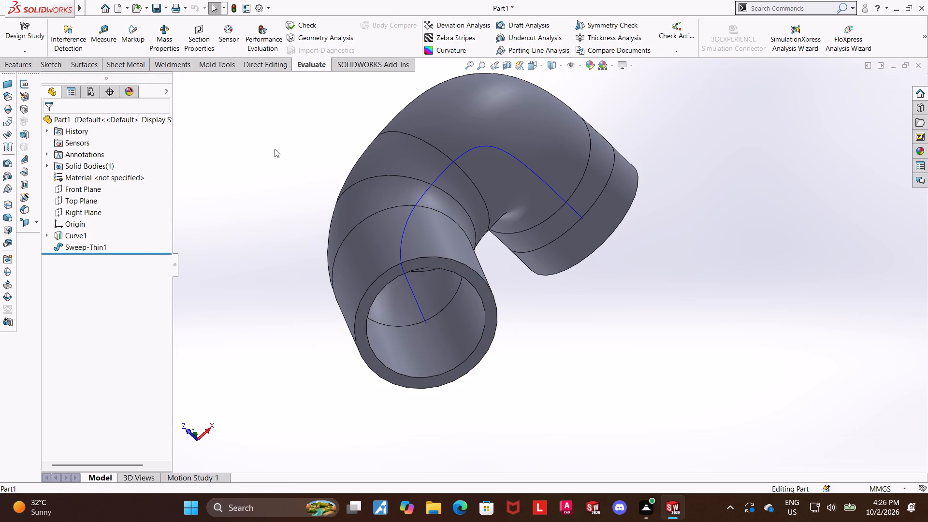
{"action": "left_click", "coordinate": [105, 32]}
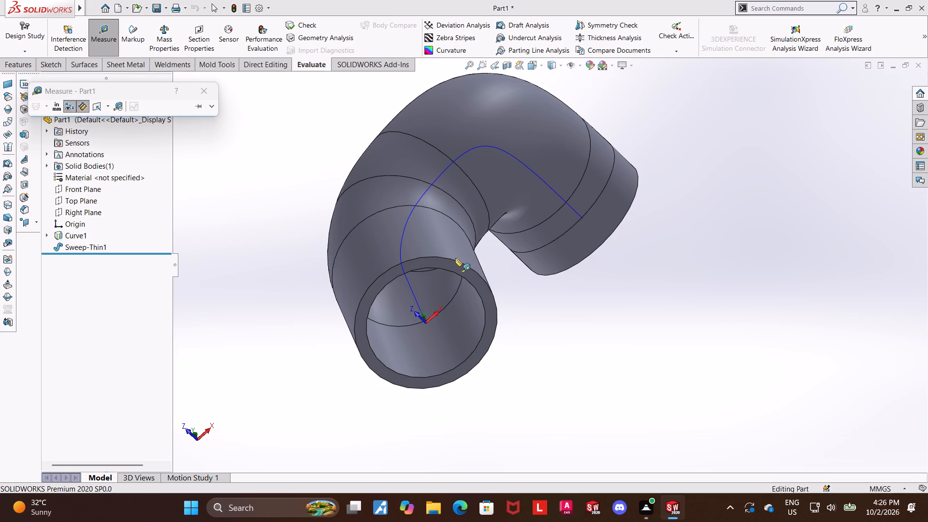
{"action": "left_click", "coordinate": [459, 261]}
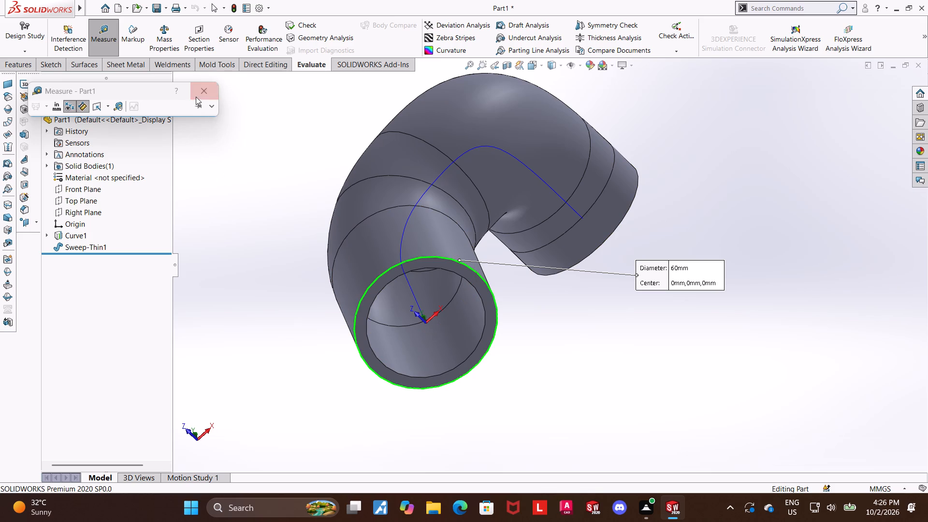
{"action": "left_click", "coordinate": [208, 91]}
Examine the pipe's bends and its upper open end from several angles.
{"action": "scroll", "coordinate": [576, 247], "scroll_direction": "up", "scroll_amount": 2}
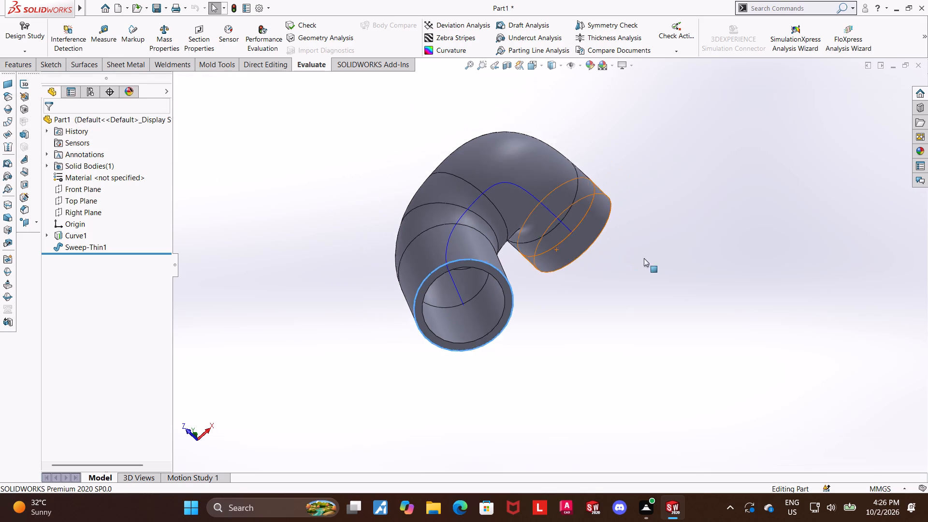
{"action": "middle_click_drag", "start_coordinate": [645, 261], "coordinate": [629, 357]}
{"action": "left_click", "coordinate": [638, 352]}
{"action": "scroll", "coordinate": [639, 352], "scroll_direction": "up", "scroll_amount": 2}
{"action": "middle_click_drag", "start_coordinate": [615, 314], "coordinate": [538, 346]}
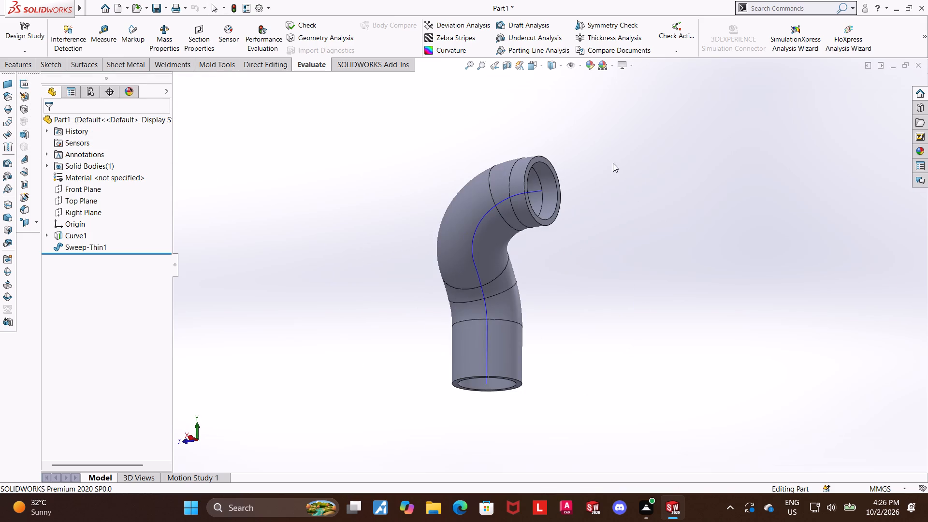
{"action": "middle_click_drag", "start_coordinate": [609, 174], "coordinate": [597, 209]}
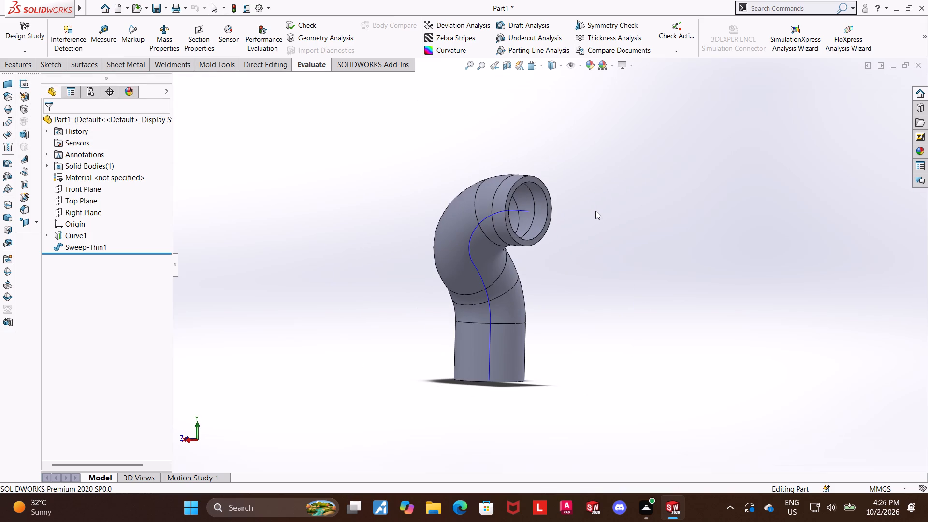
{"action": "middle_click_drag", "start_coordinate": [821, 105], "coordinate": [818, 106]}
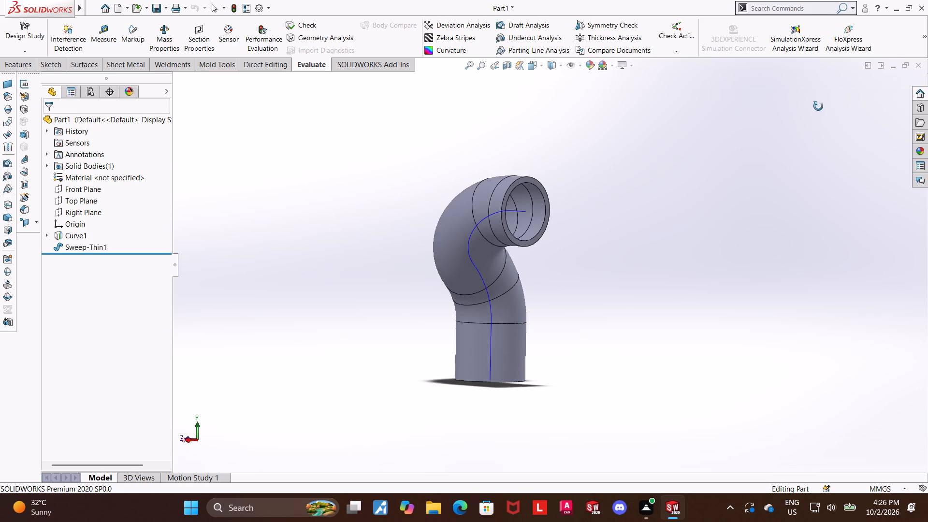
{"action": "middle_click_drag", "start_coordinate": [818, 106], "coordinate": [778, 115]}
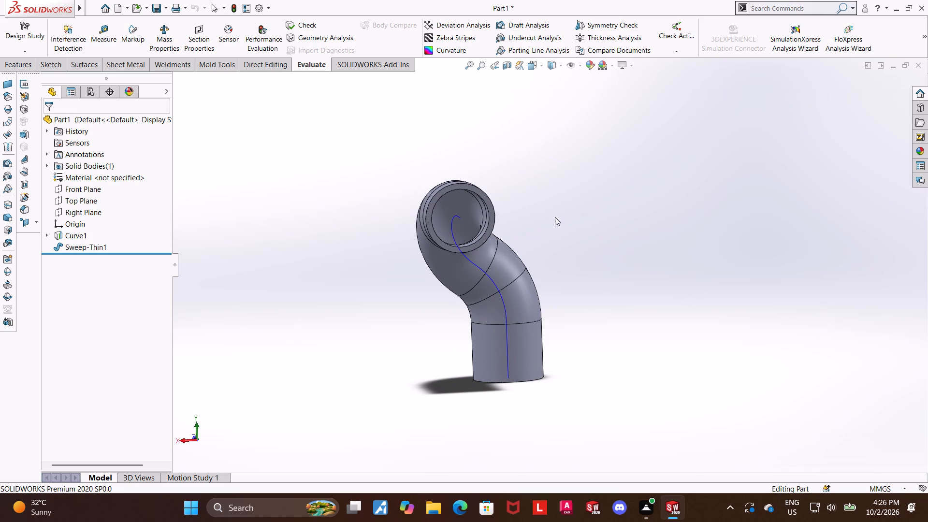
Measure the inner and outer diameters of the pipe's upper open end.
{"action": "scroll", "coordinate": [468, 202], "scroll_direction": "down", "scroll_amount": 4}
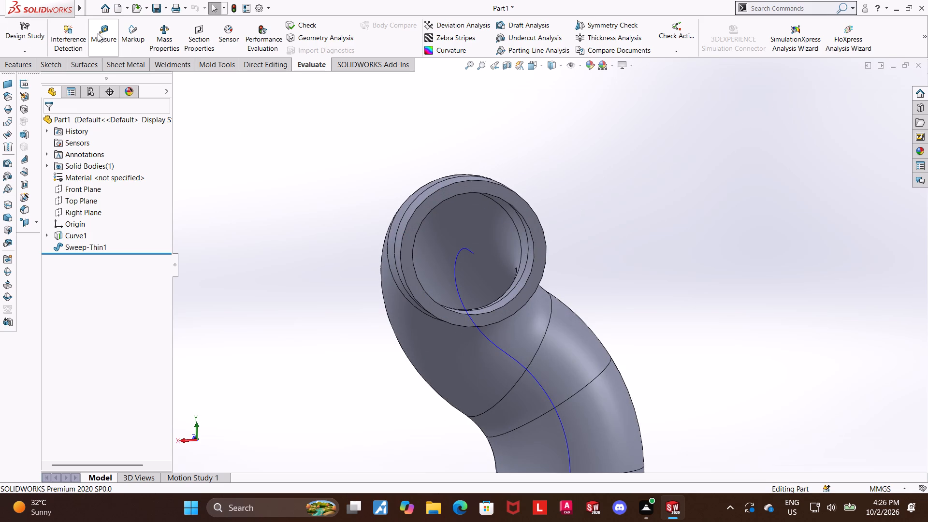
{"action": "left_click", "coordinate": [98, 33]}
{"action": "scroll", "coordinate": [539, 196], "scroll_direction": "down", "scroll_amount": 4}
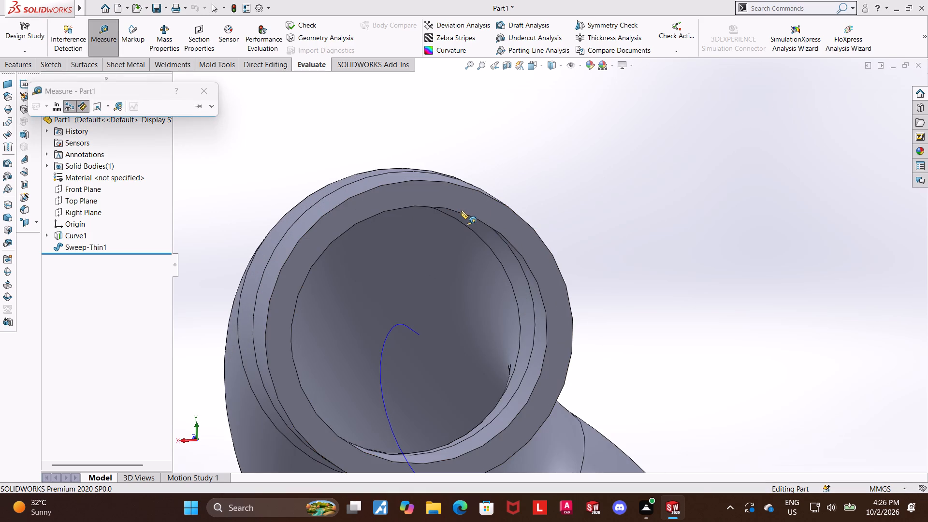
{"action": "left_click", "coordinate": [461, 211]}
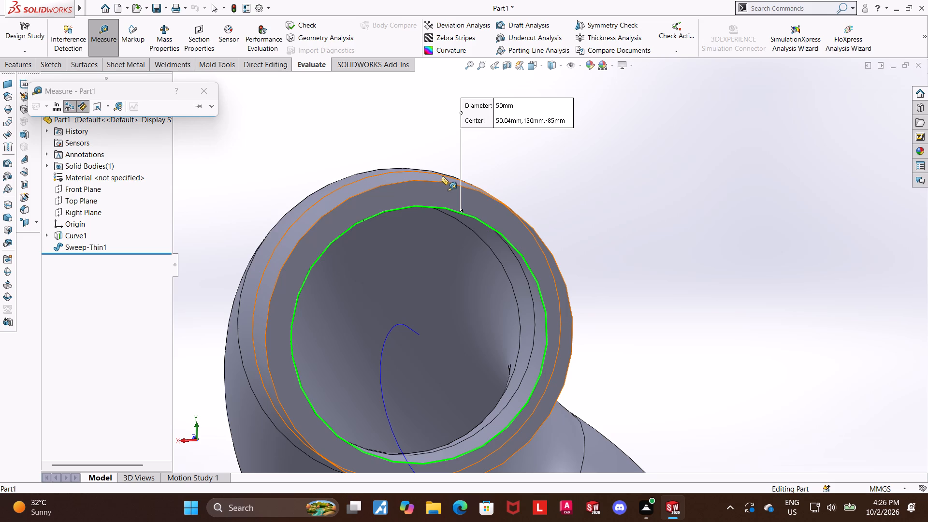
{"action": "key", "text": "Escape"}
{"action": "left_click", "coordinate": [421, 178]}
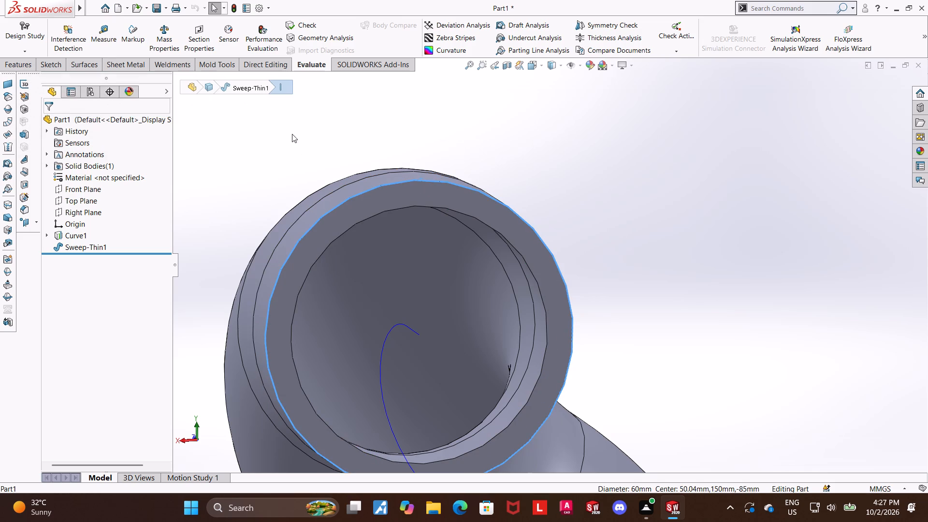
{"action": "left_click", "coordinate": [114, 35]}
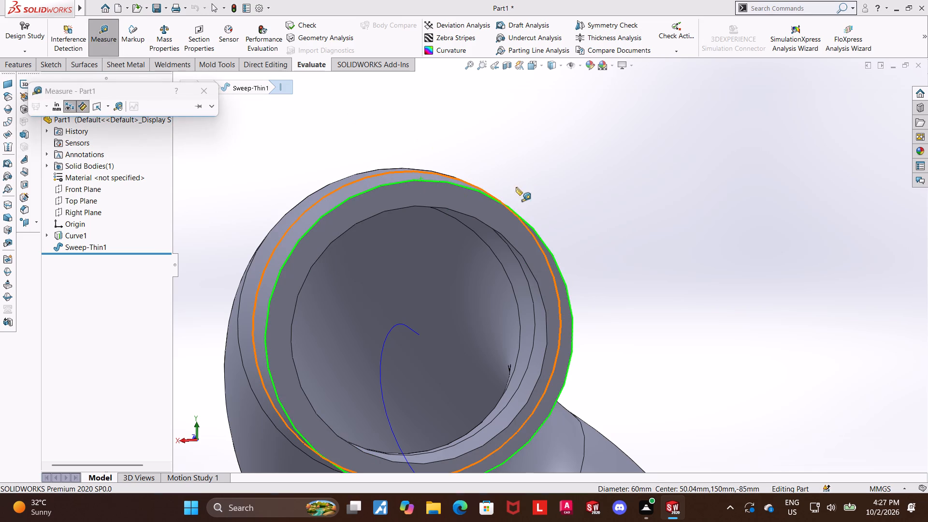
{"action": "scroll", "coordinate": [540, 208], "scroll_direction": "up", "scroll_amount": 3}
{"action": "key", "text": "Escape"}
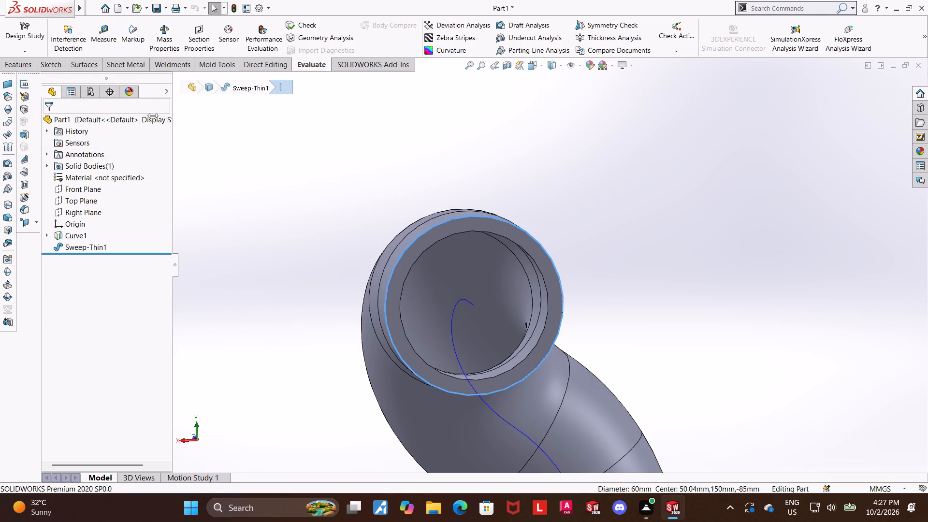
{"action": "key", "text": "Escape"}
{"action": "left_click", "coordinate": [106, 44]}
{"action": "scroll", "coordinate": [496, 213], "scroll_direction": "down", "scroll_amount": 4}
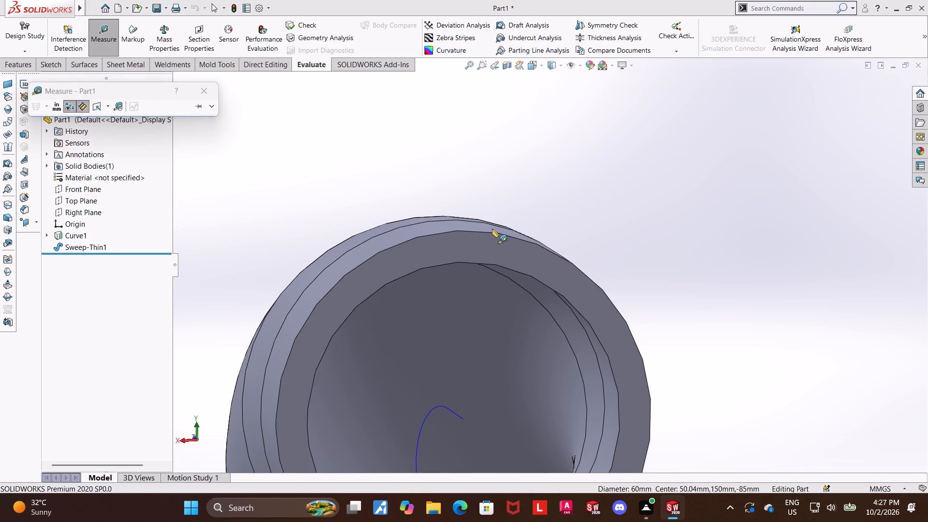
{"action": "left_click", "coordinate": [492, 232]}
{"action": "scroll", "coordinate": [527, 240], "scroll_direction": "up", "scroll_amount": 4}
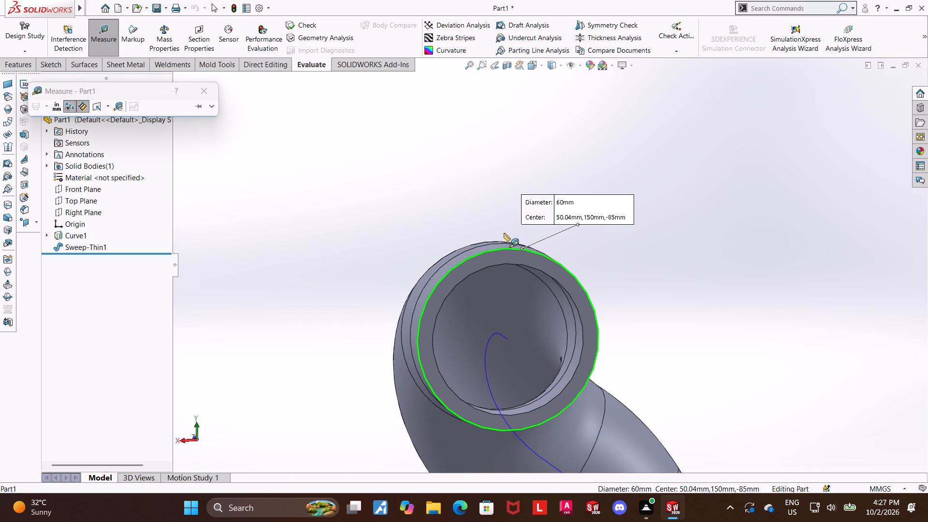
Close the measurement and examine the pipe's bends and upper open end from several angles.
{"action": "key", "text": "Escape"}
{"action": "key", "text": "Escape"}
{"action": "scroll", "coordinate": [525, 257], "scroll_direction": "up", "scroll_amount": 5}
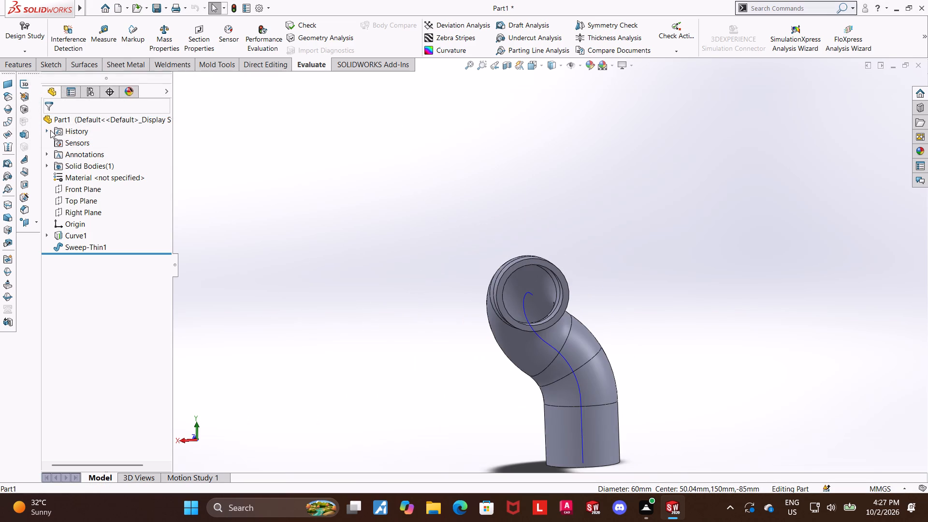
{"action": "left_click", "coordinate": [23, 70]}
{"action": "scroll", "coordinate": [478, 243], "scroll_direction": "up", "scroll_amount": 5}
{"action": "middle_click_drag", "start_coordinate": [522, 286], "coordinate": [607, 309]}
{"action": "scroll", "coordinate": [603, 304], "scroll_direction": "down", "scroll_amount": 4}
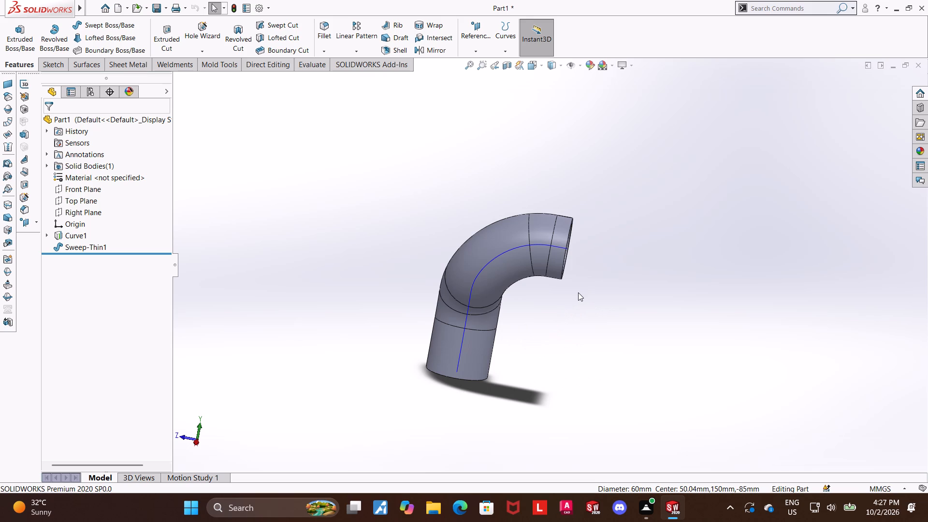
{"action": "middle_click_drag", "start_coordinate": [605, 254], "coordinate": [570, 246]}
{"action": "key", "text": "Escape"}
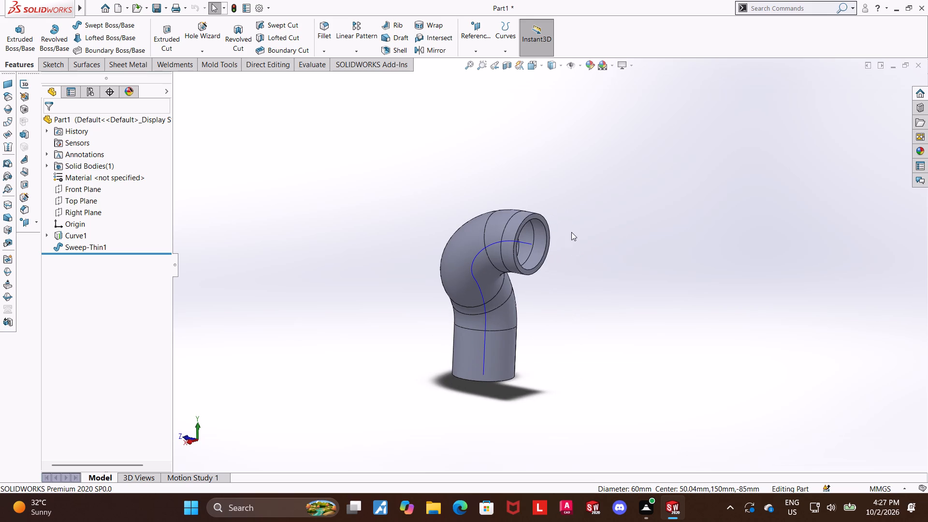
{"action": "key", "text": "Escape"}
{"action": "scroll", "coordinate": [597, 243], "scroll_direction": "down", "scroll_amount": 2}
{"action": "scroll", "coordinate": [597, 249], "scroll_direction": "up", "scroll_amount": 1}
{"action": "middle_click_drag", "start_coordinate": [595, 251], "coordinate": [560, 253]}
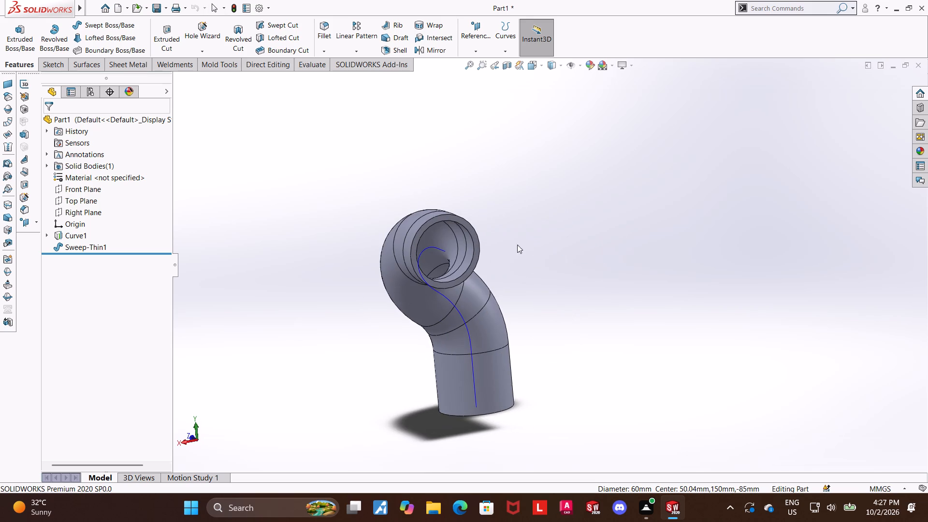
Start a sketch on the annular face of the pipe's upper end and view it face-on.
{"action": "right_click", "coordinate": [445, 217]}
{"action": "left_click", "coordinate": [469, 205]}
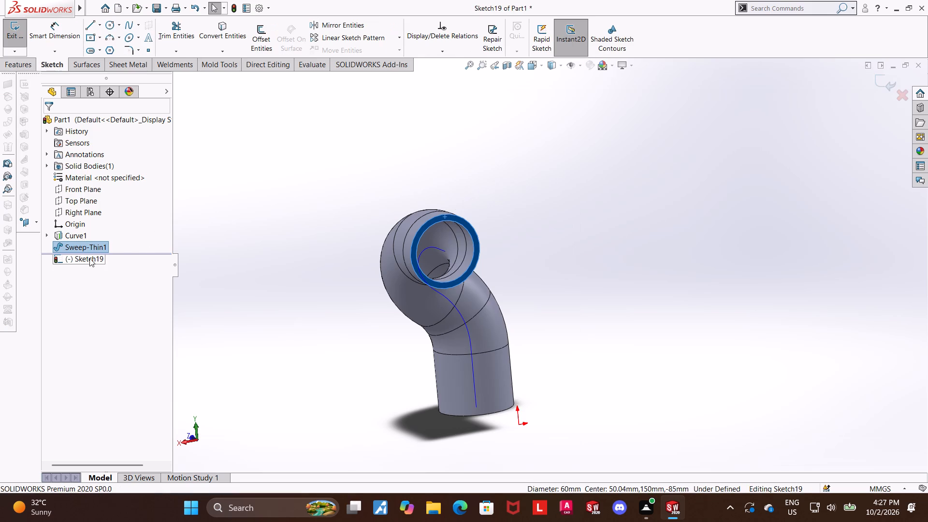
{"action": "left_click", "coordinate": [89, 258]}
{"action": "left_click", "coordinate": [119, 245]}
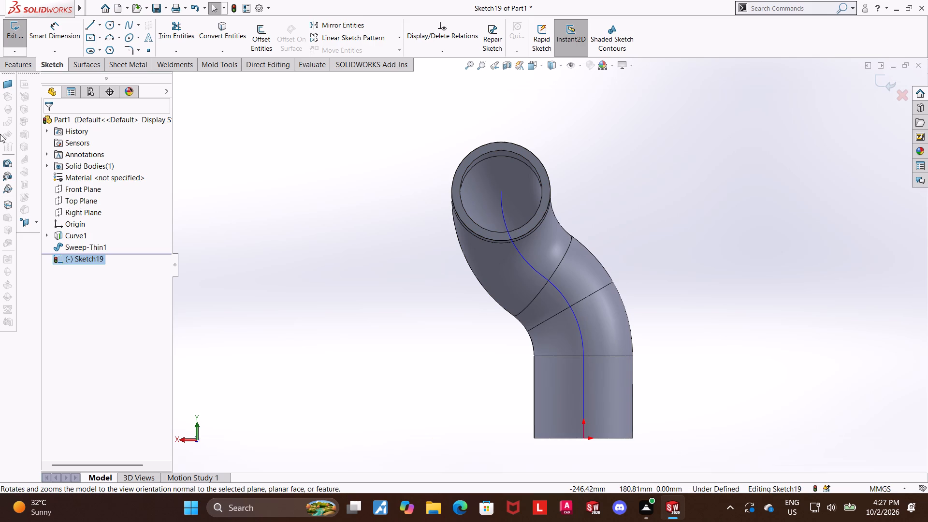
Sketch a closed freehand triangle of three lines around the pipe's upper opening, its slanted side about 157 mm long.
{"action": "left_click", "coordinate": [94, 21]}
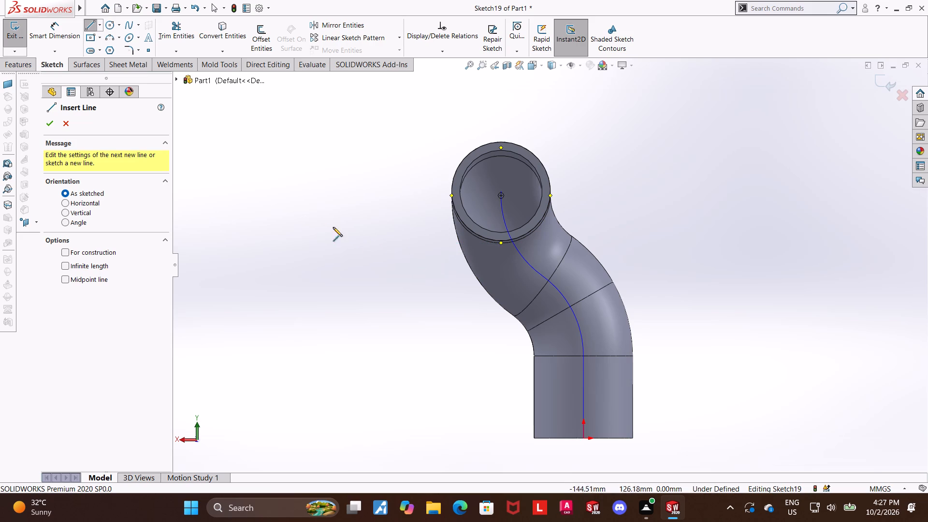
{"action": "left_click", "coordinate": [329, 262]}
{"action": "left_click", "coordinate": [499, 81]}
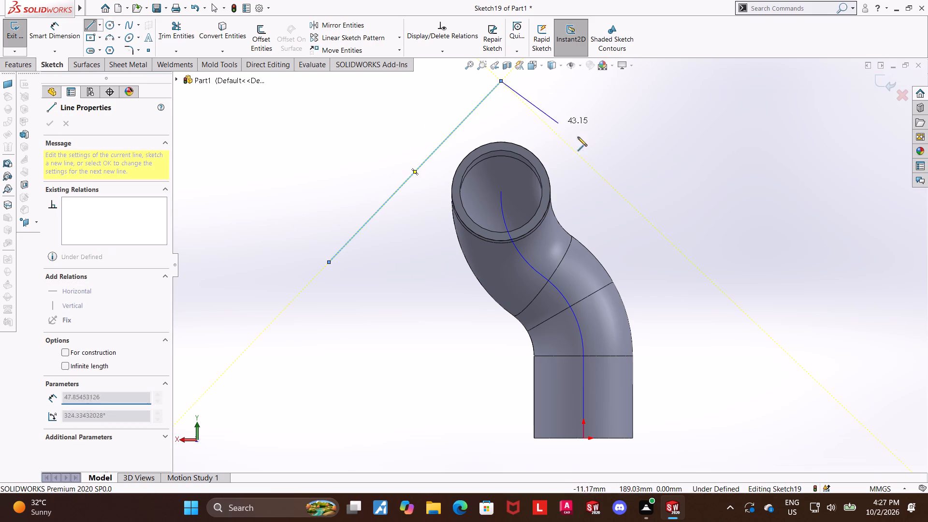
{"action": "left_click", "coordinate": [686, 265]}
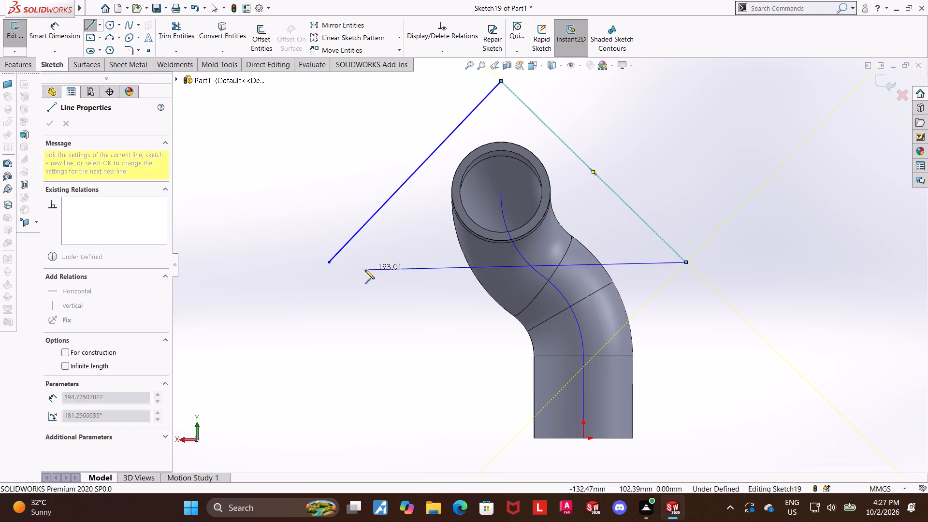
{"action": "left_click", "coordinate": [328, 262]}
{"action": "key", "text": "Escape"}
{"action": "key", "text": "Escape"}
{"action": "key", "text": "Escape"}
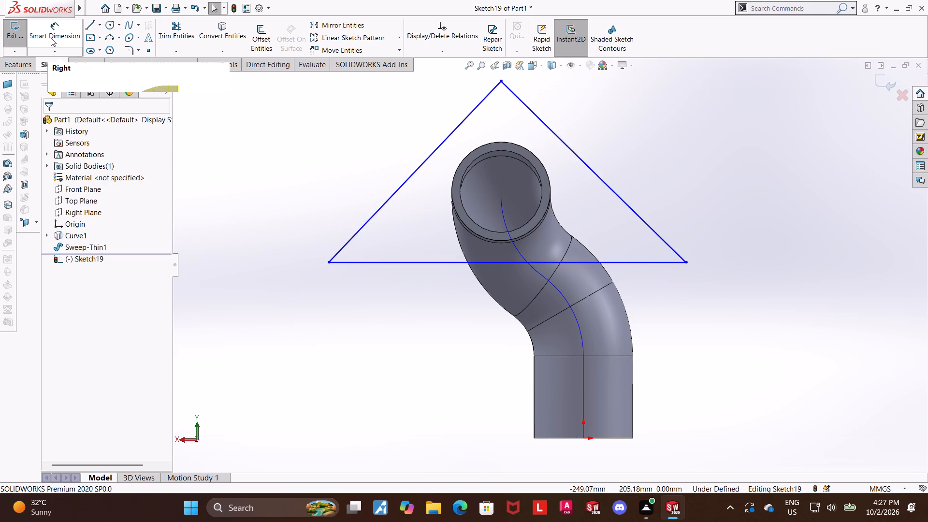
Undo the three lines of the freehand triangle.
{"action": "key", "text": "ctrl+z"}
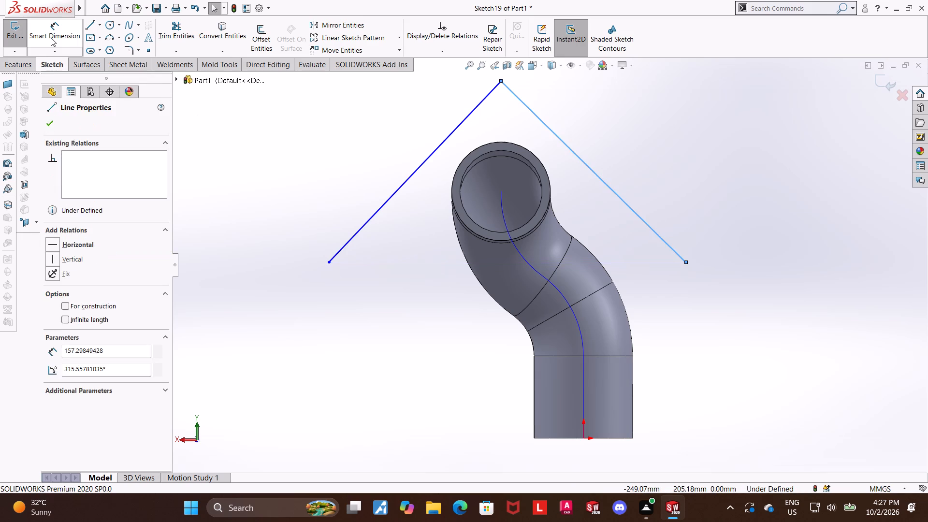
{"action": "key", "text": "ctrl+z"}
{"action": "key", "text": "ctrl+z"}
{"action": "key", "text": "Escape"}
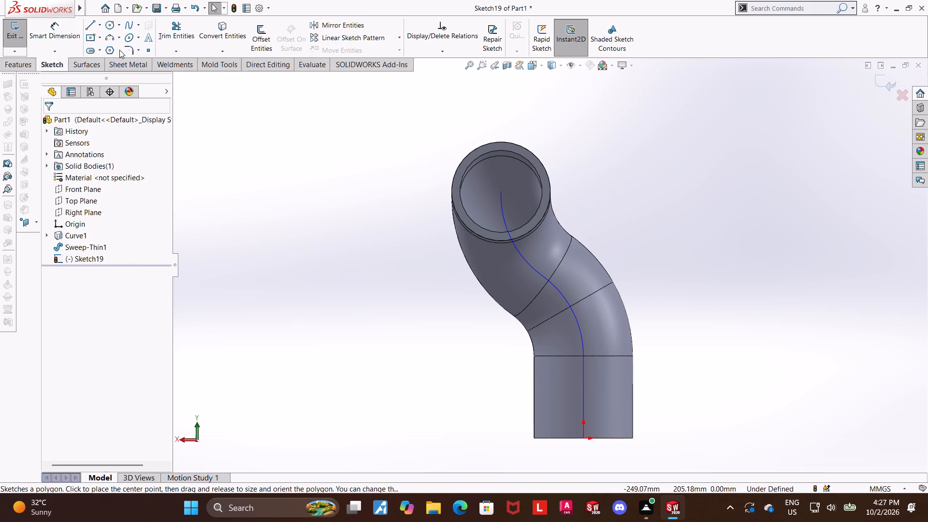
Sketch a 3-sided inscribed-circle polygon centred on the pipe's upper opening, pointing upward, with sides about 184 mm.
{"action": "left_click", "coordinate": [113, 49]}
{"action": "left_click_drag", "start_coordinate": [94, 188], "coordinate": [0, 192]}
{"action": "key", "text": "3"}
{"action": "key", "text": "Return"}
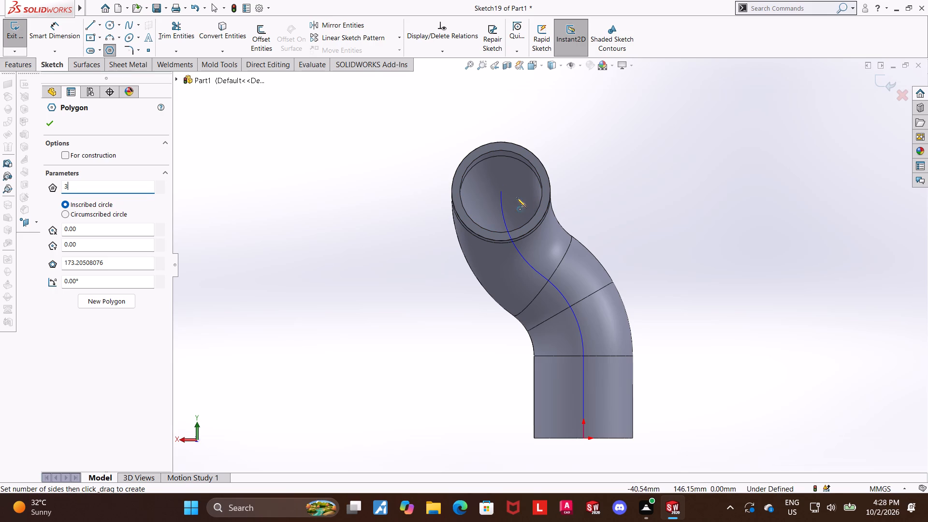
{"action": "left_click", "coordinate": [504, 192]}
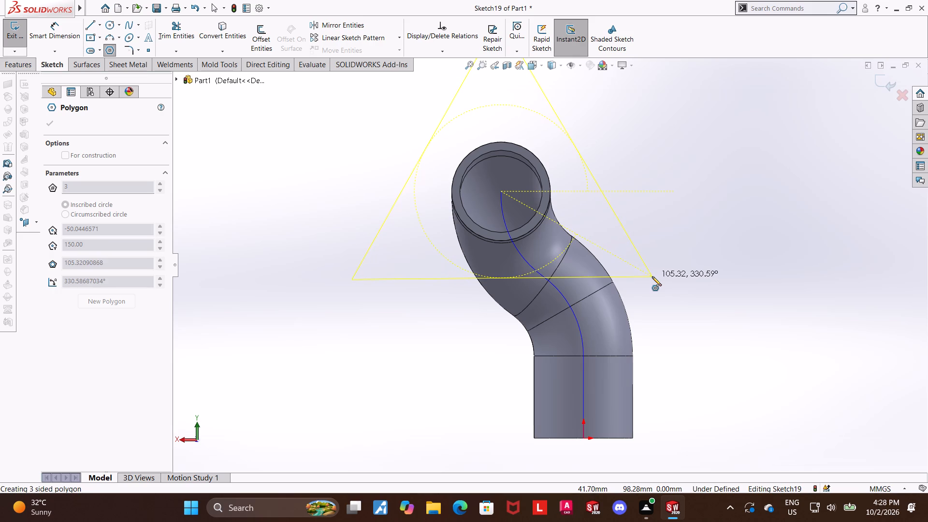
{"action": "left_click", "coordinate": [654, 276]}
{"action": "key", "text": "Escape"}
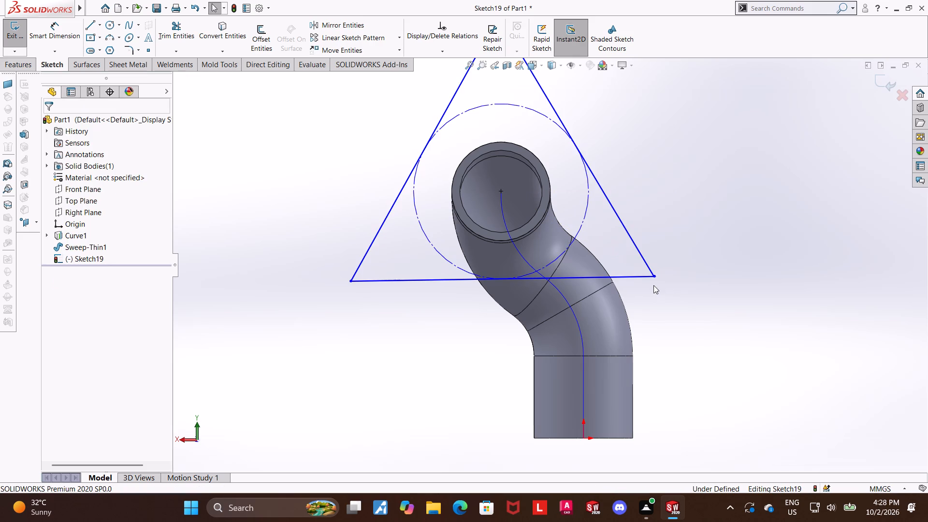
{"action": "key", "text": "Escape"}
{"action": "scroll", "coordinate": [601, 243], "scroll_direction": "up", "scroll_amount": 2}
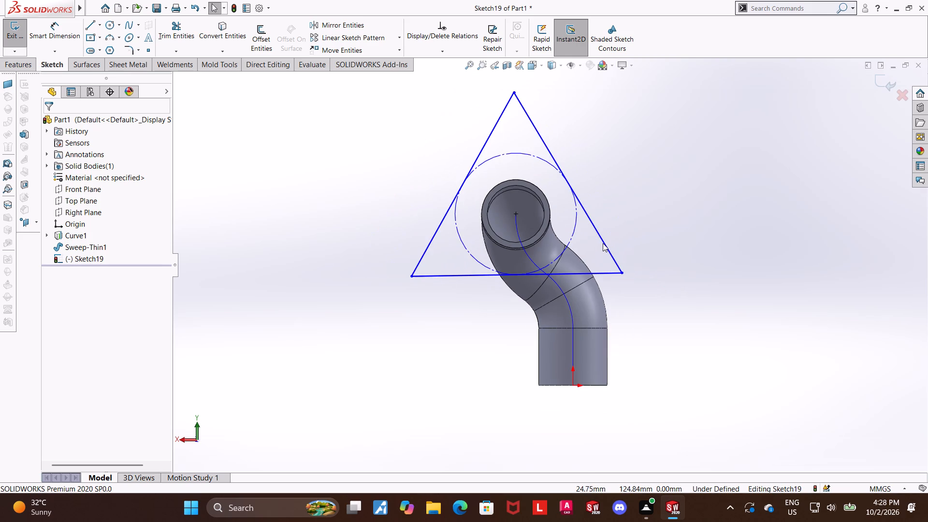
{"action": "key", "text": "Escape"}
{"action": "key", "text": "Escape"}
{"action": "key", "text": "Escape"}
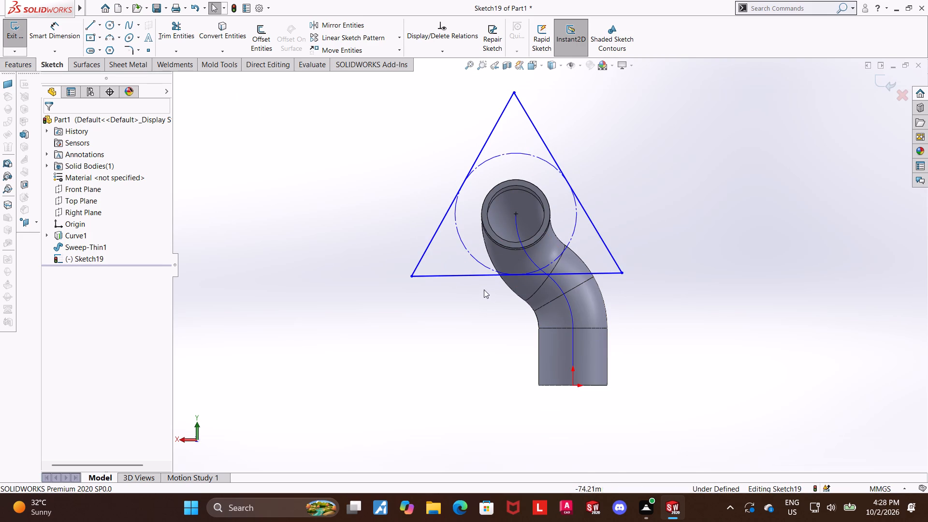
Add a Horizontal relation to the triangle's base.
{"action": "left_click", "coordinate": [471, 274]}
{"action": "left_click", "coordinate": [497, 230]}
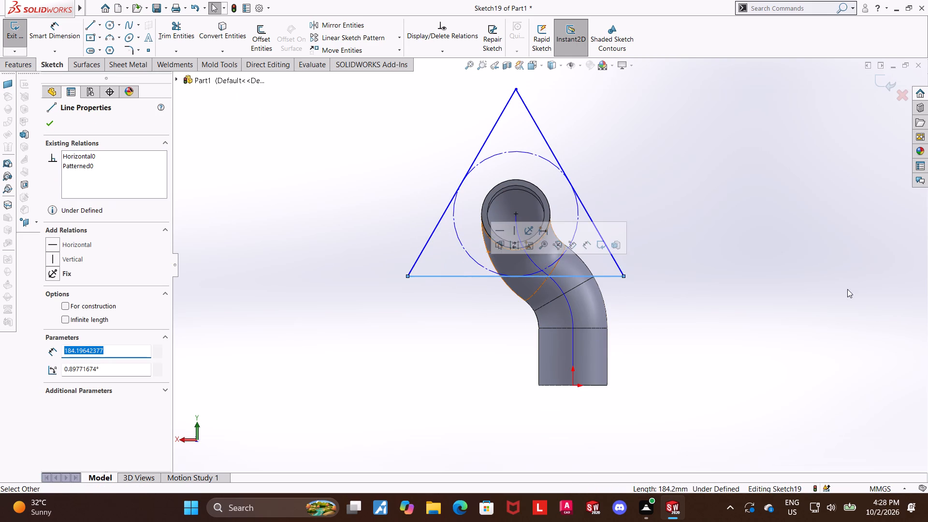
{"action": "left_click", "coordinate": [847, 284]}
{"action": "scroll", "coordinate": [537, 278], "scroll_direction": "down", "scroll_amount": 2}
{"action": "scroll", "coordinate": [700, 303], "scroll_direction": "up", "scroll_amount": 1}
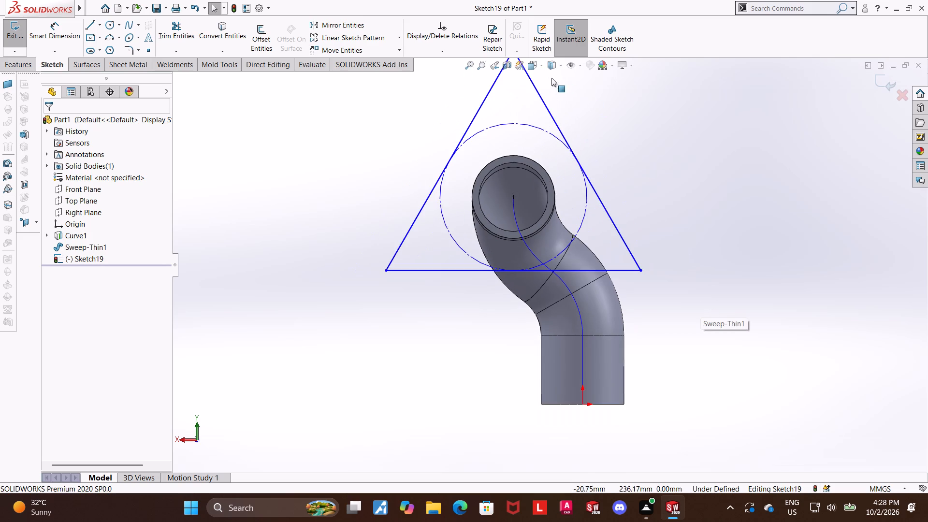
In the Back view, sketch a horizontal centerline about 187 mm long from the pipe opening's centre past the triangle's slanted side.
{"action": "left_click", "coordinate": [536, 61]}
{"action": "left_click", "coordinate": [449, 287]}
{"action": "scroll", "coordinate": [597, 310], "scroll_direction": "up", "scroll_amount": 3}
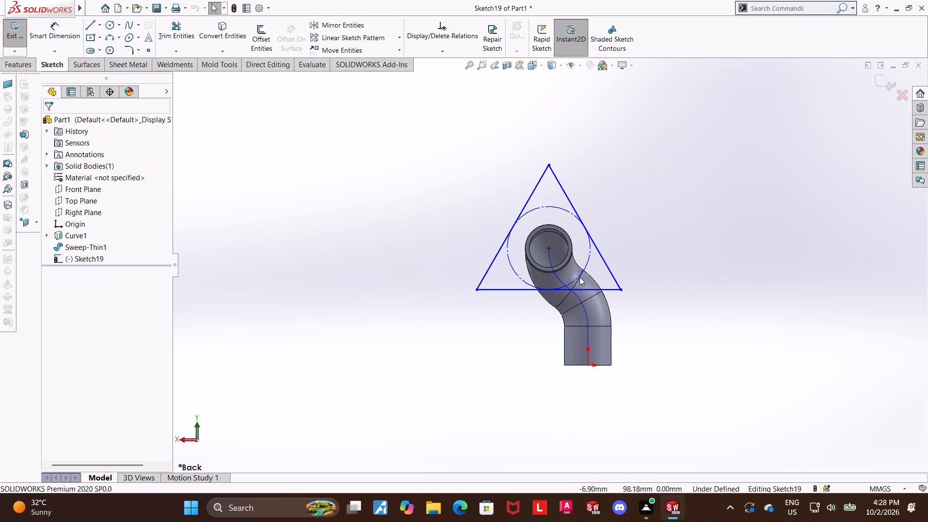
{"action": "scroll", "coordinate": [533, 210], "scroll_direction": "down", "scroll_amount": 2}
{"action": "left_click", "coordinate": [101, 26]}
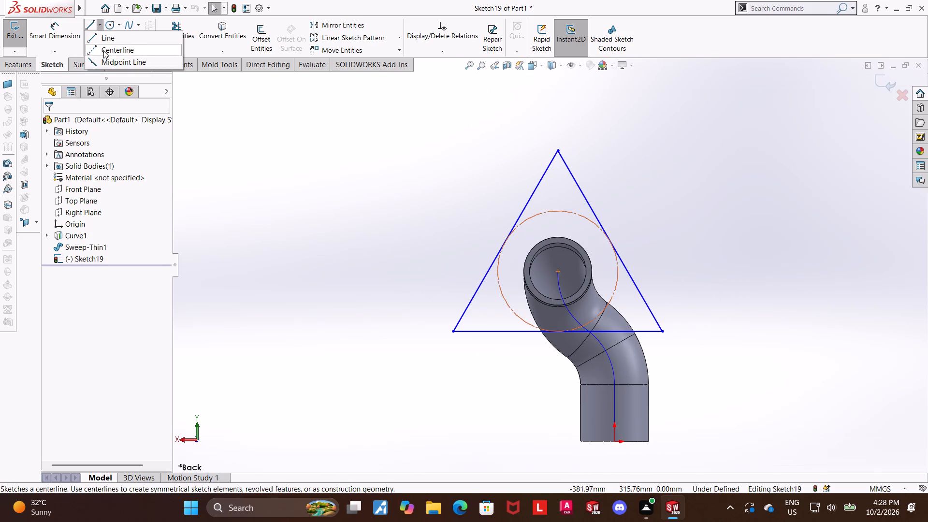
{"action": "left_click", "coordinate": [103, 50]}
{"action": "left_click", "coordinate": [560, 270]}
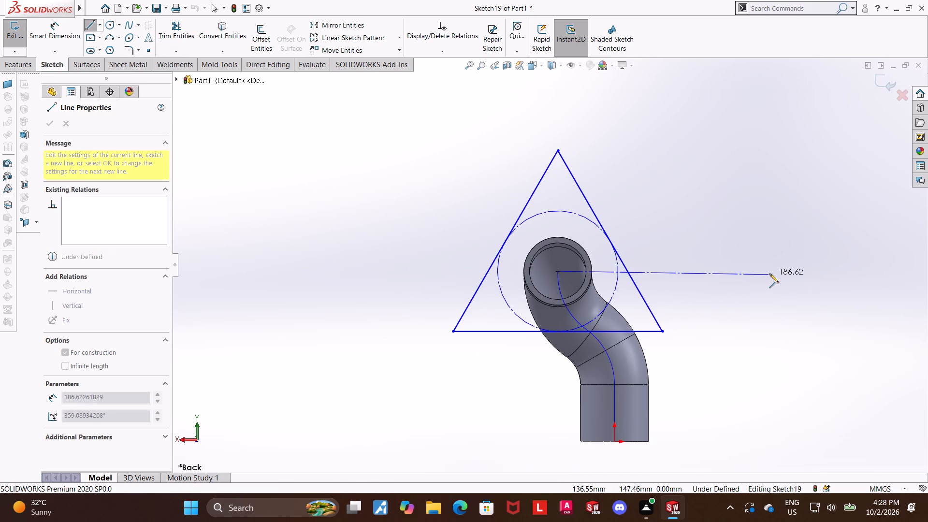
{"action": "left_click", "coordinate": [769, 271]}
{"action": "key", "text": "Escape"}
{"action": "key", "text": "Escape"}
{"action": "key", "text": "Escape"}
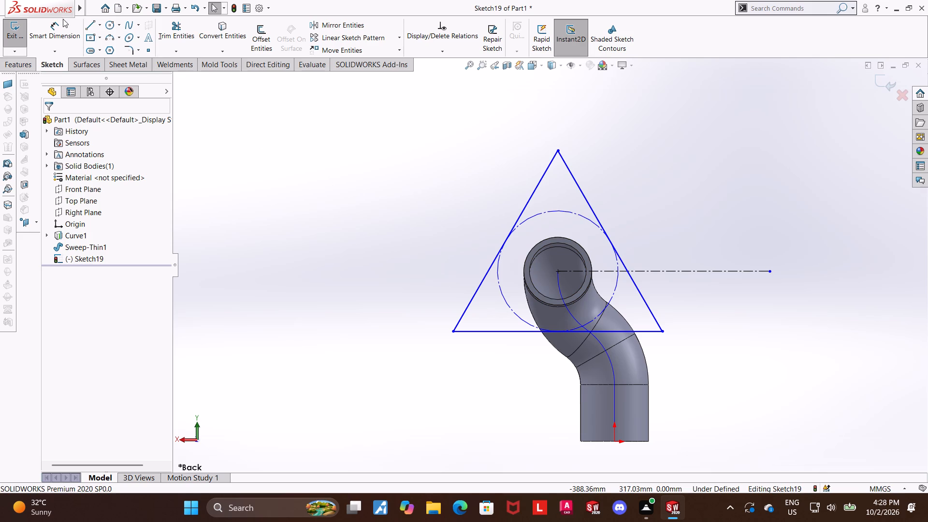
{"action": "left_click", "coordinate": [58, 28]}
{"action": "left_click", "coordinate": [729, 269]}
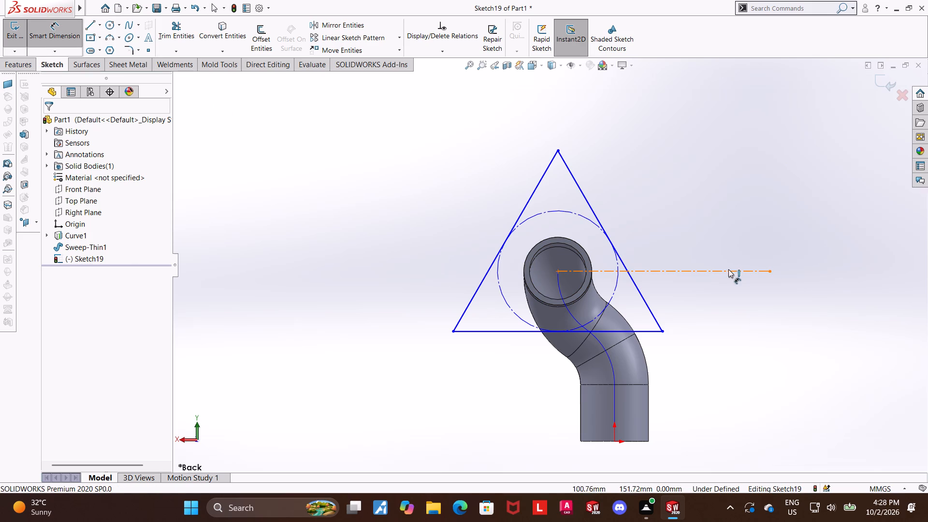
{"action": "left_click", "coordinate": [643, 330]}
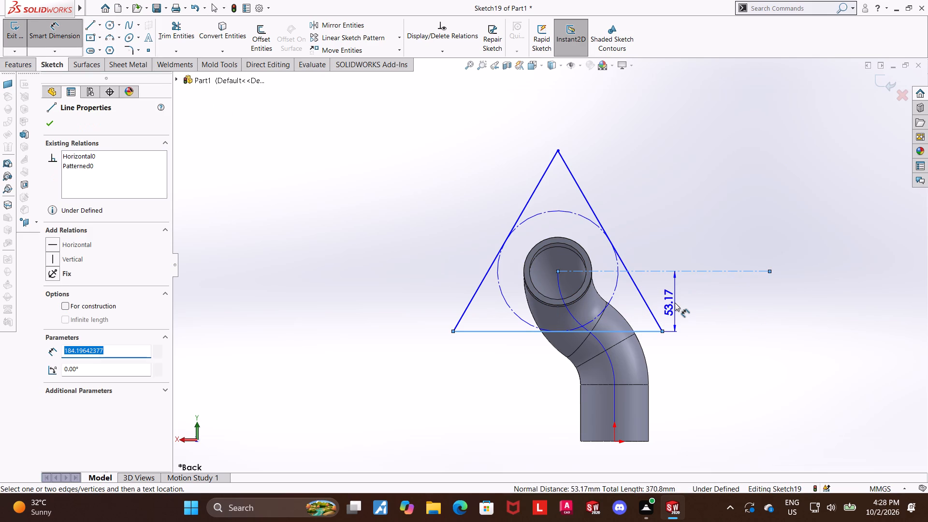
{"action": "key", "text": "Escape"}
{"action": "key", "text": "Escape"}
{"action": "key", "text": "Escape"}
Add a Parallel relation between the horizontal centerline and the triangle's base.
{"action": "left_click", "coordinate": [667, 270]}
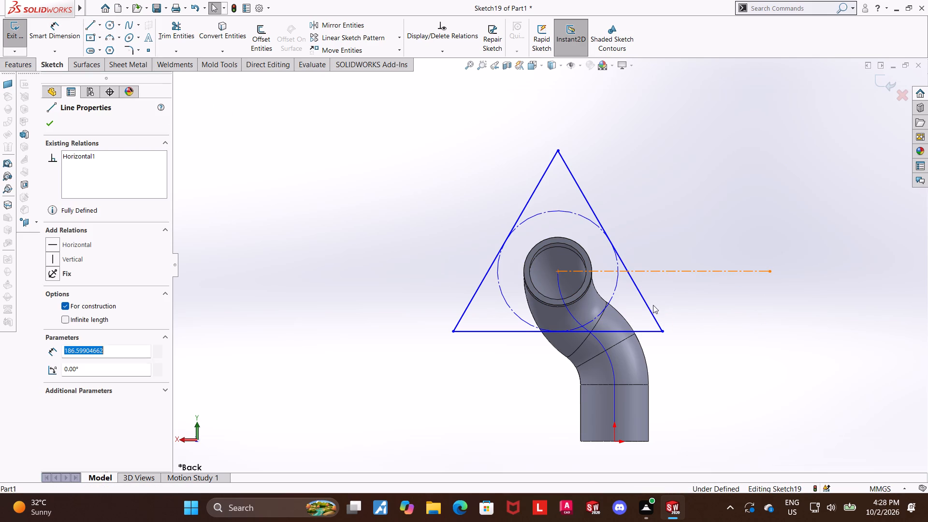
{"action": "left_click", "coordinate": [641, 333], "text": "ctrl"}
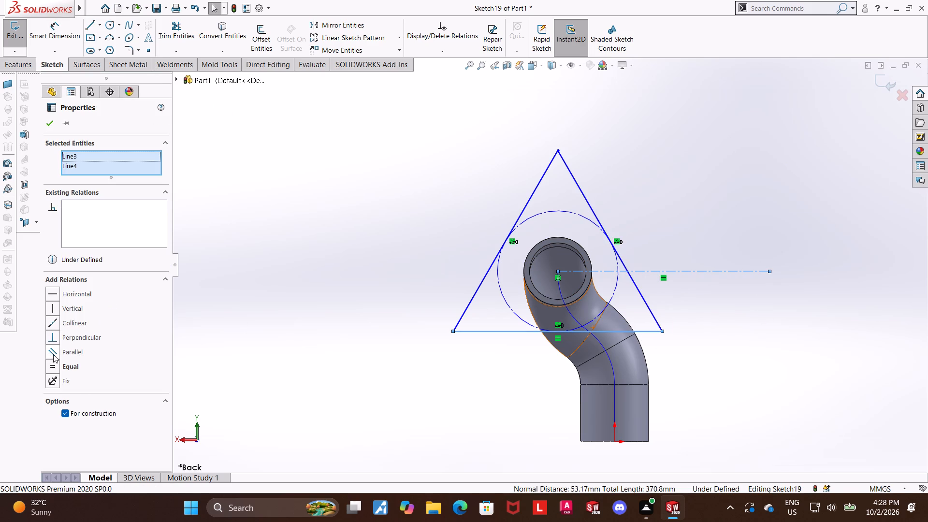
{"action": "left_click", "coordinate": [53, 354]}
{"action": "left_click", "coordinate": [282, 335]}
{"action": "key", "text": "Escape"}
{"action": "key", "text": "Escape"}
{"action": "key", "text": "Escape"}
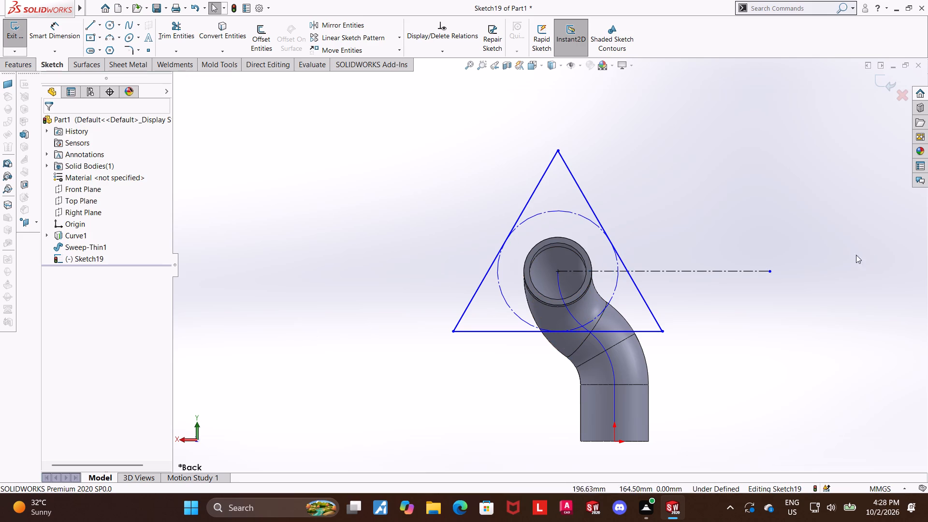
Round all three corners of the triangle with 15 mm sketch fillets.
{"action": "scroll", "coordinate": [683, 322], "scroll_direction": "down", "scroll_amount": 1}
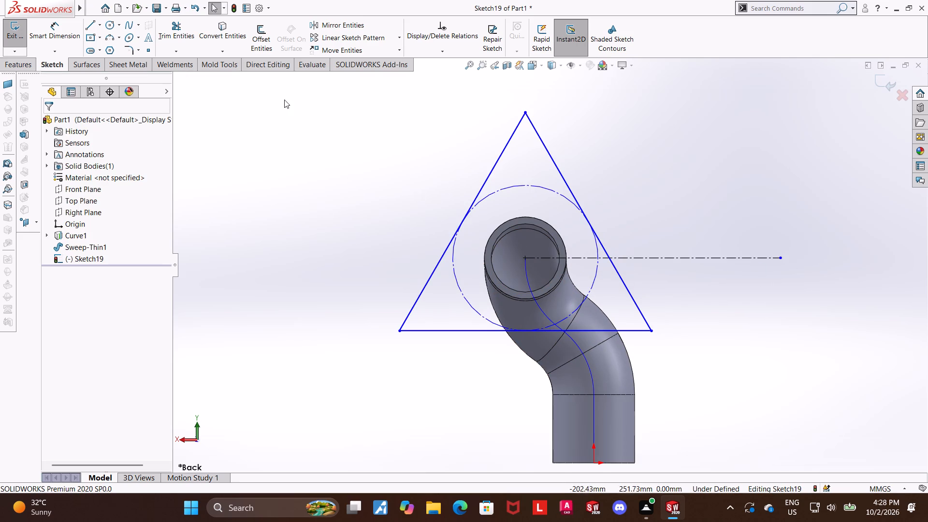
{"action": "left_click", "coordinate": [126, 49]}
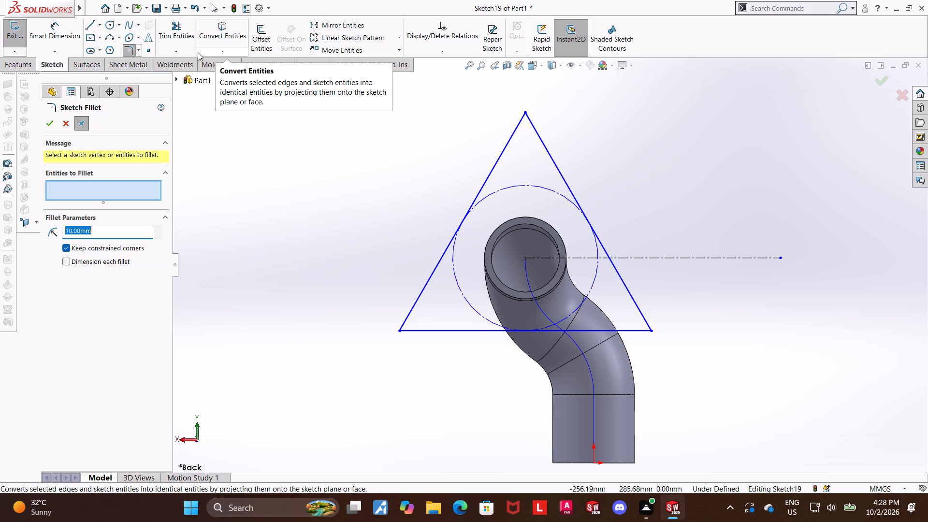
{"action": "left_click", "coordinate": [525, 113]}
{"action": "double_click", "coordinate": [396, 333]}
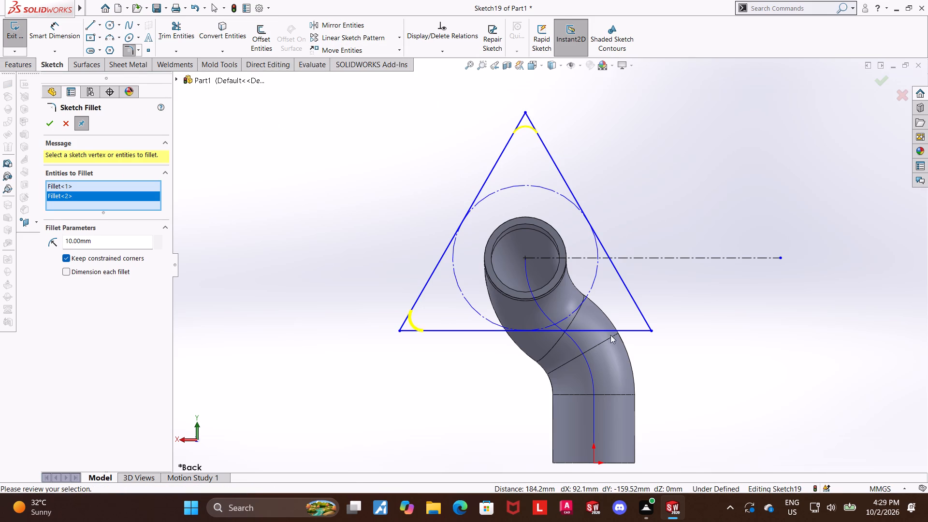
{"action": "left_click", "coordinate": [652, 332]}
{"action": "left_click_drag", "start_coordinate": [100, 247], "coordinate": [0, 254]}
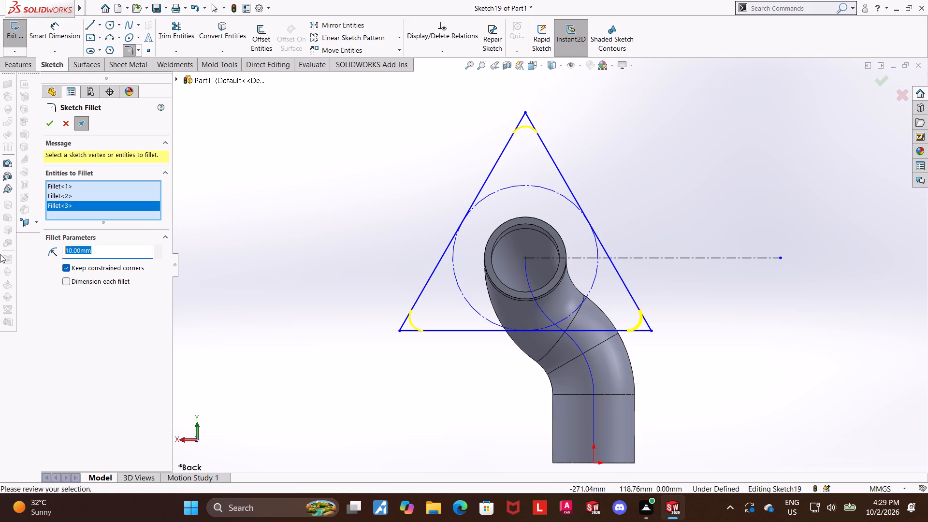
{"action": "left_click_drag", "start_coordinate": [0, 254], "coordinate": [0, 255]}
{"action": "type", "text": "15"}
{"action": "key", "text": "Return"}
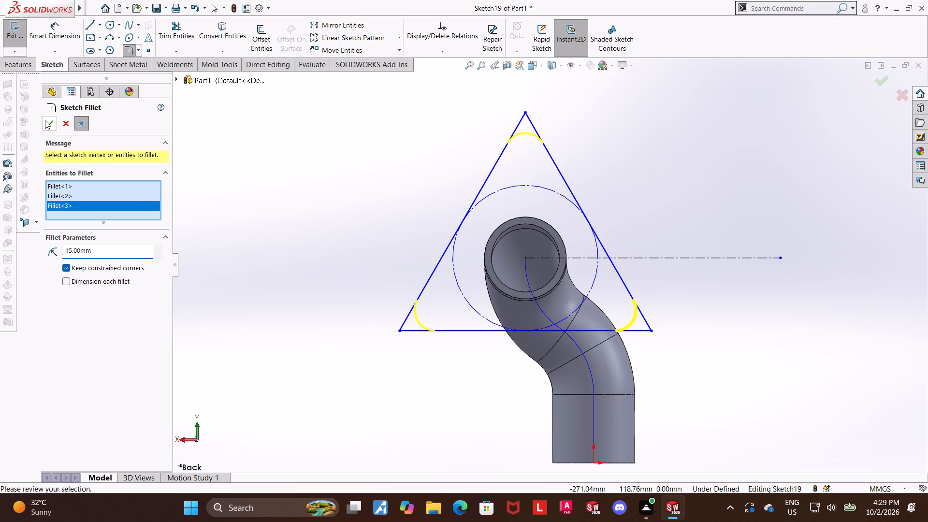
{"action": "left_click", "coordinate": [47, 120]}
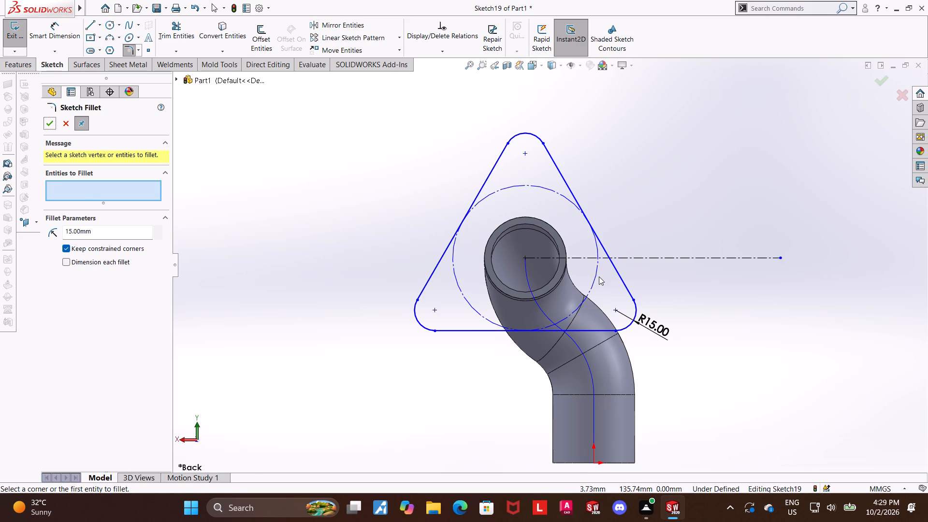
{"action": "key", "text": "Escape"}
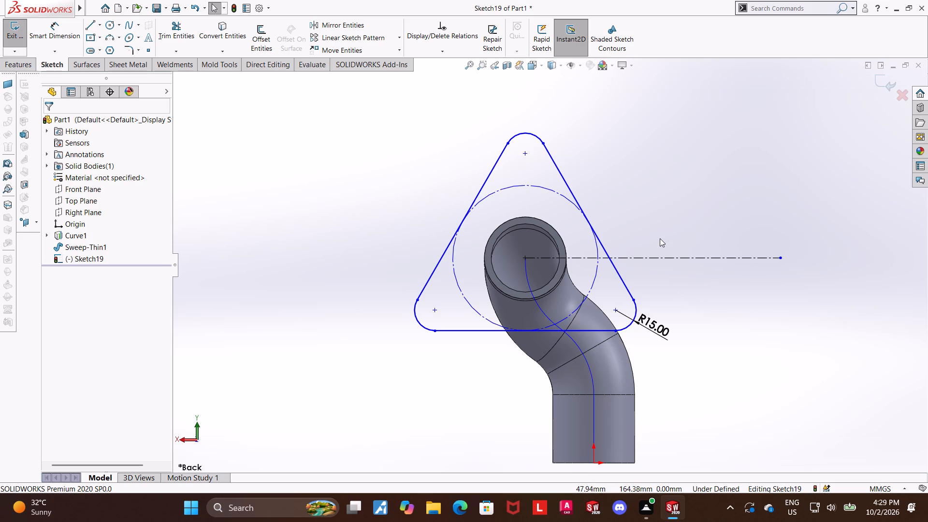
Add an Equal relation between the three straight sides of the rounded triangle.
{"action": "key", "text": "Escape"}
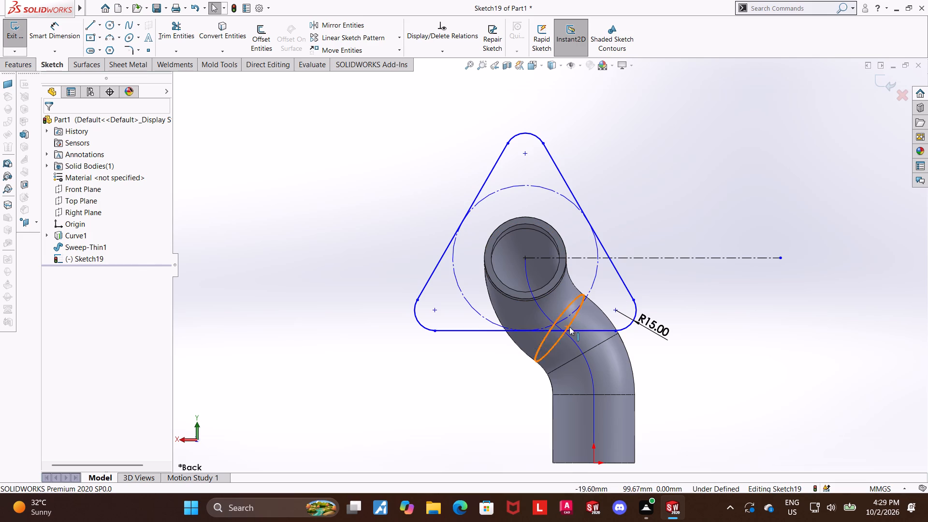
{"action": "left_click", "coordinate": [577, 329], "text": "ctrl"}
{"action": "left_click", "coordinate": [565, 183], "text": "ctrl"}
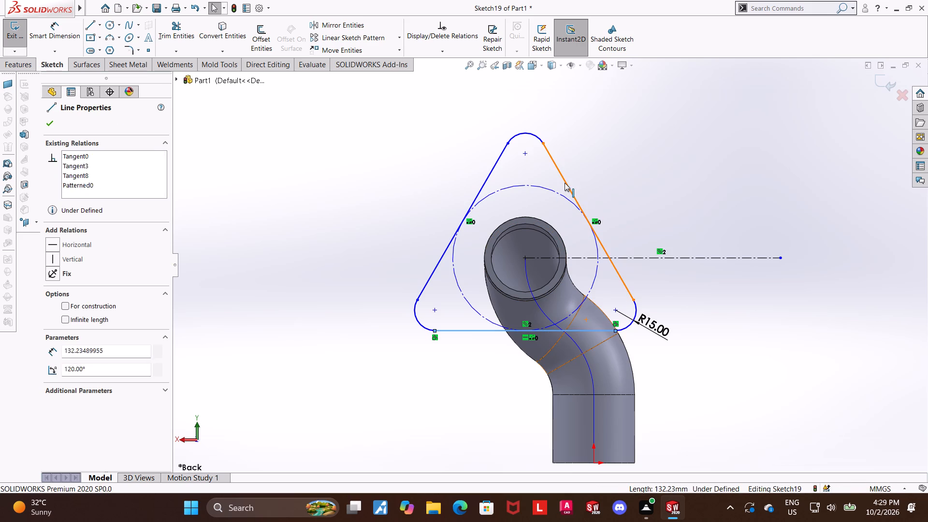
{"action": "left_click", "coordinate": [475, 196], "text": "ctrl"}
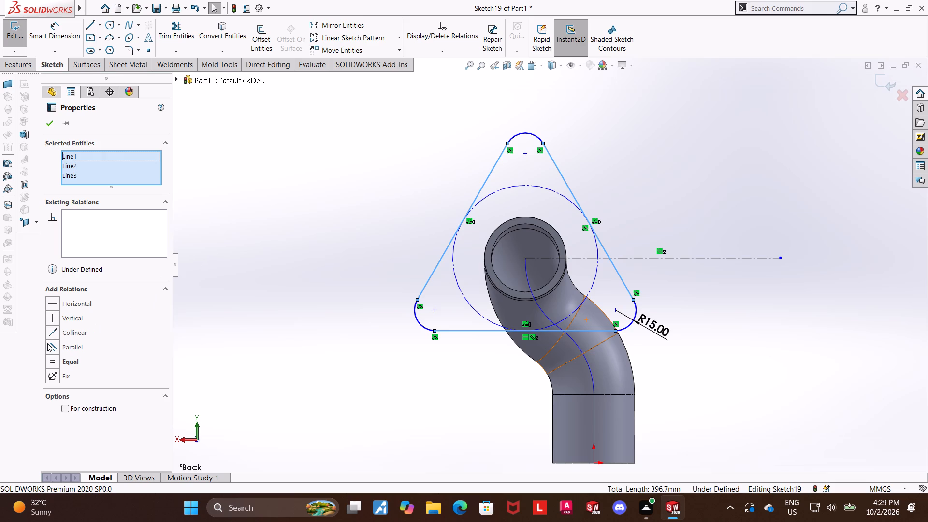
{"action": "left_click", "coordinate": [53, 357]}
{"action": "key", "text": "Escape"}
{"action": "key", "text": "Escape"}
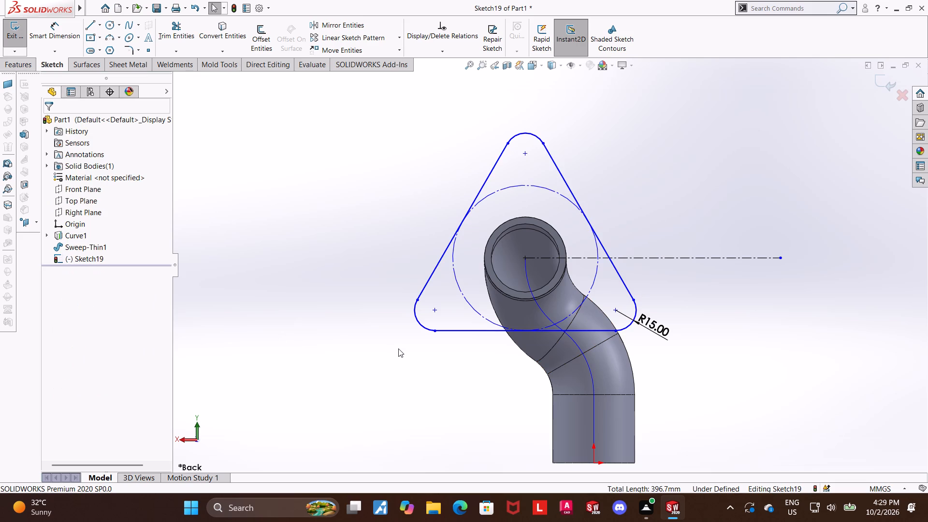
Sketch a circle about 18 mm in diameter centred on the fillet centre of the triangle's top corner.
{"action": "left_click", "coordinate": [110, 27]}
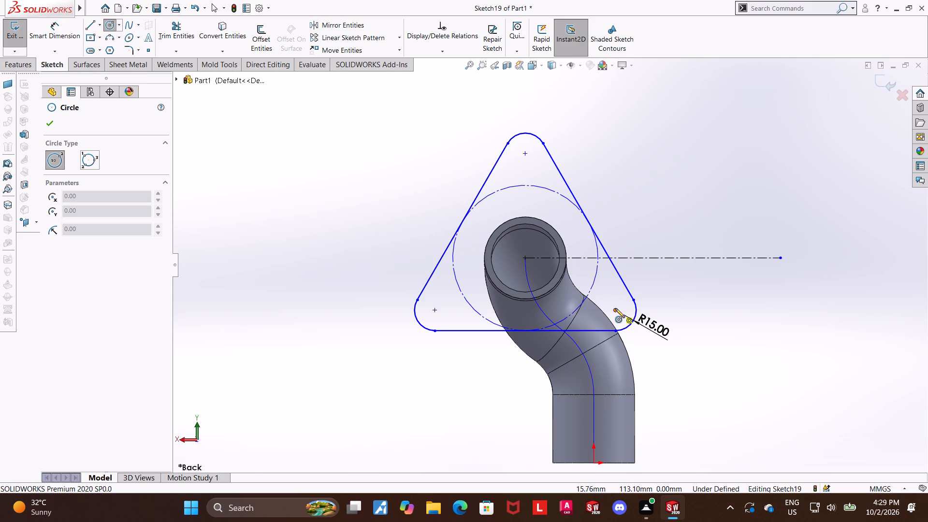
{"action": "left_click", "coordinate": [525, 154]}
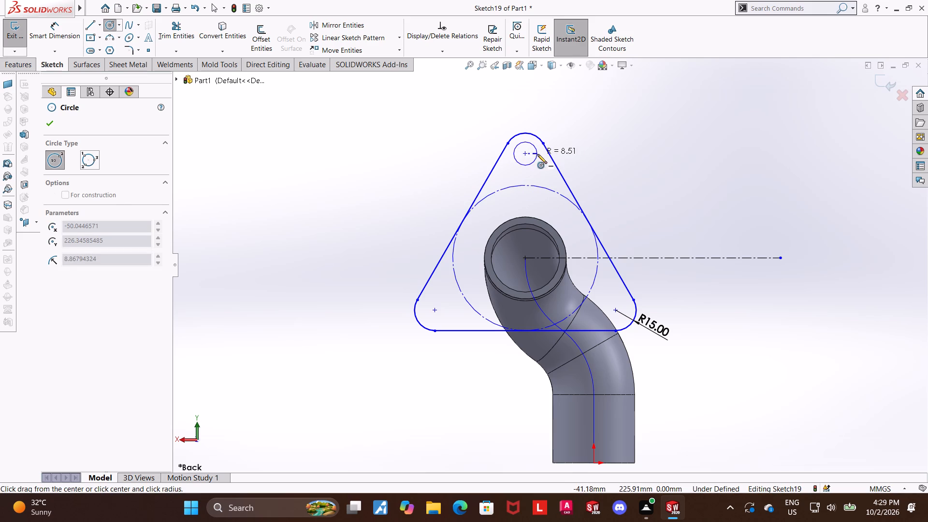
{"action": "left_click", "coordinate": [537, 154]}
{"action": "key", "text": "Escape"}
{"action": "key", "text": "Escape"}
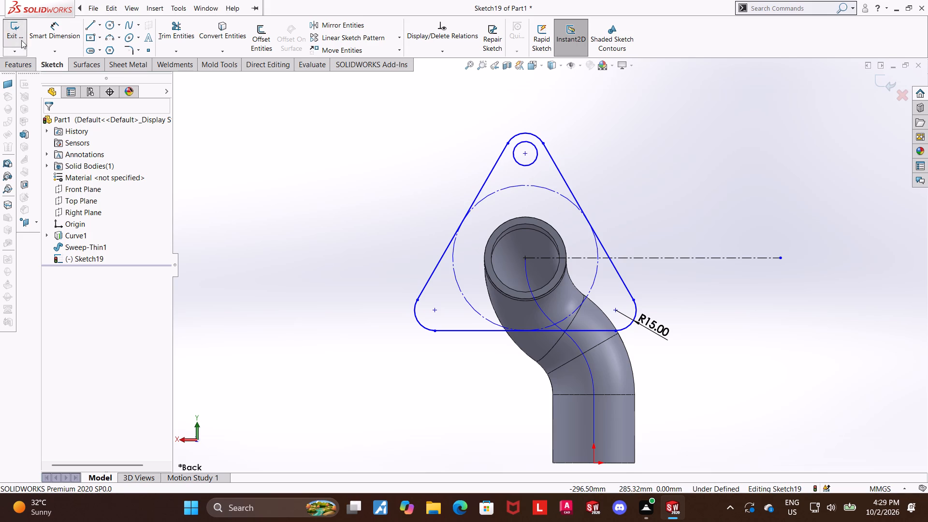
Dimension the top corner circle's diameter as 15 mm.
{"action": "left_click", "coordinate": [39, 37]}
{"action": "left_click", "coordinate": [536, 152]}
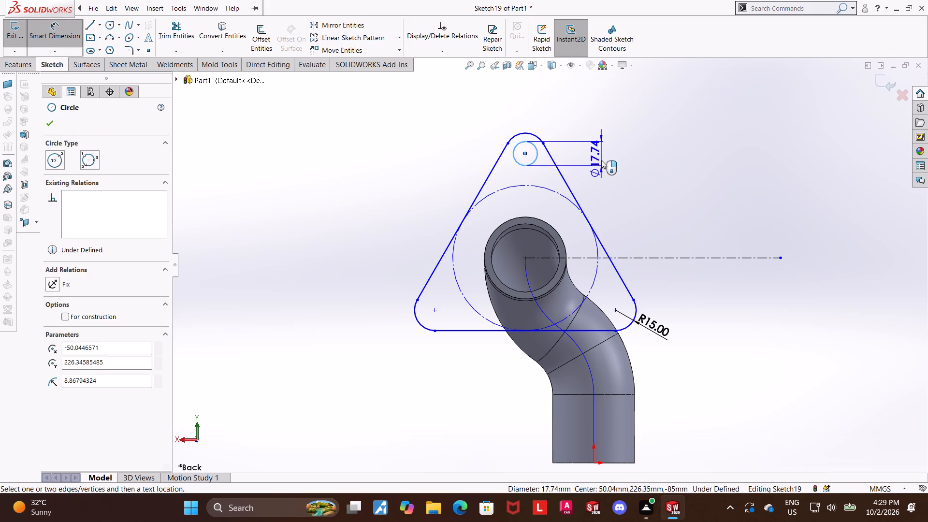
{"action": "left_click", "coordinate": [601, 160]}
{"action": "key", "text": "1"}
{"action": "key", "text": "5"}
{"action": "key", "text": "Return"}
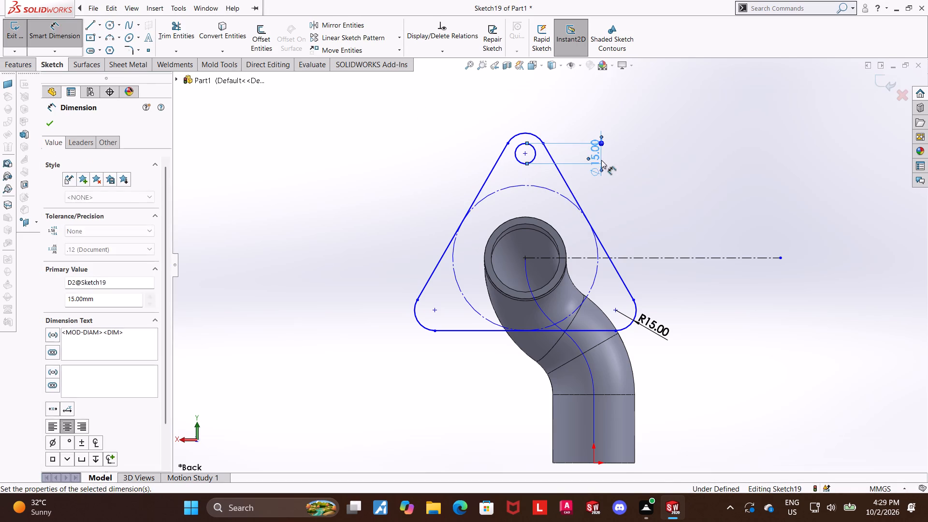
{"action": "key", "text": "Escape"}
{"action": "key", "text": "Escape"}
Sketch one circle in each of the triangle's two lower corners, centred on the corner fillet centres.
{"action": "left_click", "coordinate": [111, 24]}
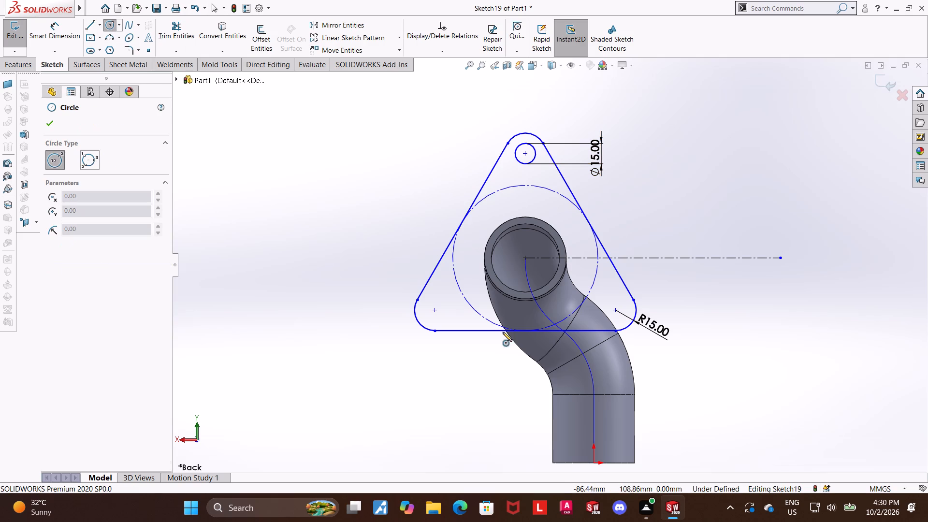
{"action": "left_click", "coordinate": [435, 310]}
{"action": "left_click", "coordinate": [447, 304]}
{"action": "key", "text": "Escape"}
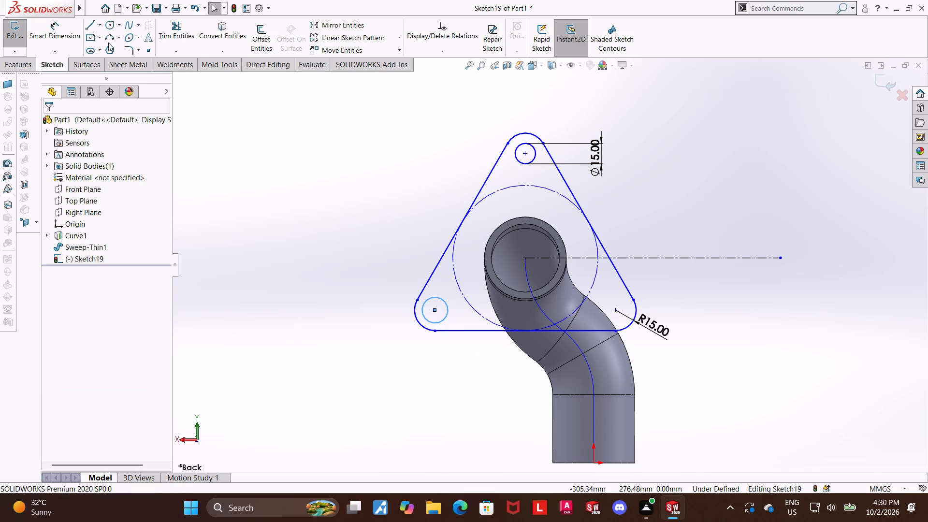
{"action": "left_click", "coordinate": [111, 24]}
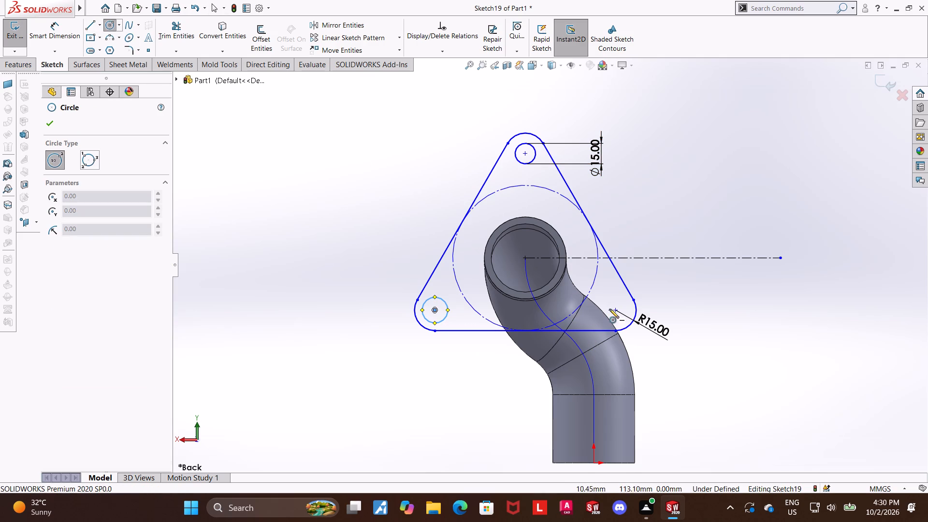
{"action": "left_click", "coordinate": [614, 309]}
{"action": "left_click", "coordinate": [614, 297]}
{"action": "key", "text": "Escape"}
{"action": "key", "text": "Escape"}
{"action": "key", "text": "Escape"}
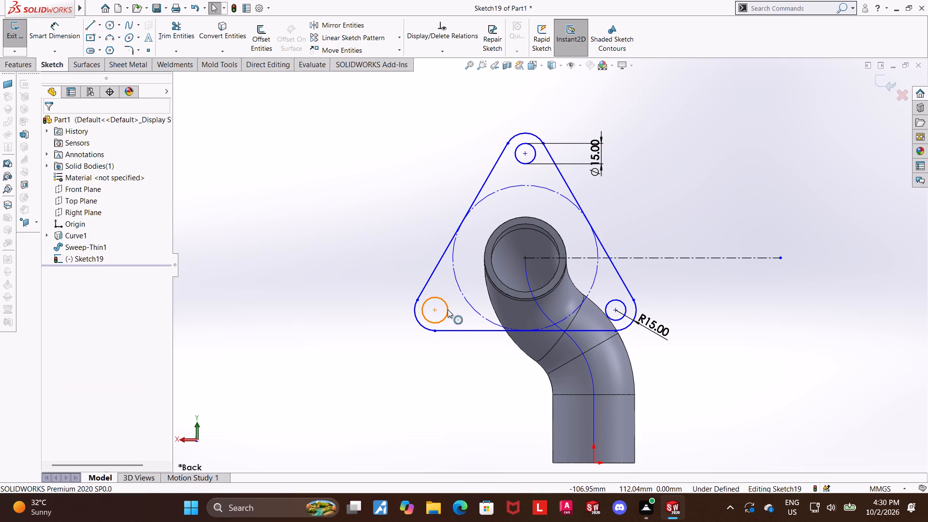
Add an Equal relation between the three corner circles.
{"action": "left_click", "coordinate": [448, 309]}
{"action": "left_click", "coordinate": [613, 302], "text": "ctrl"}
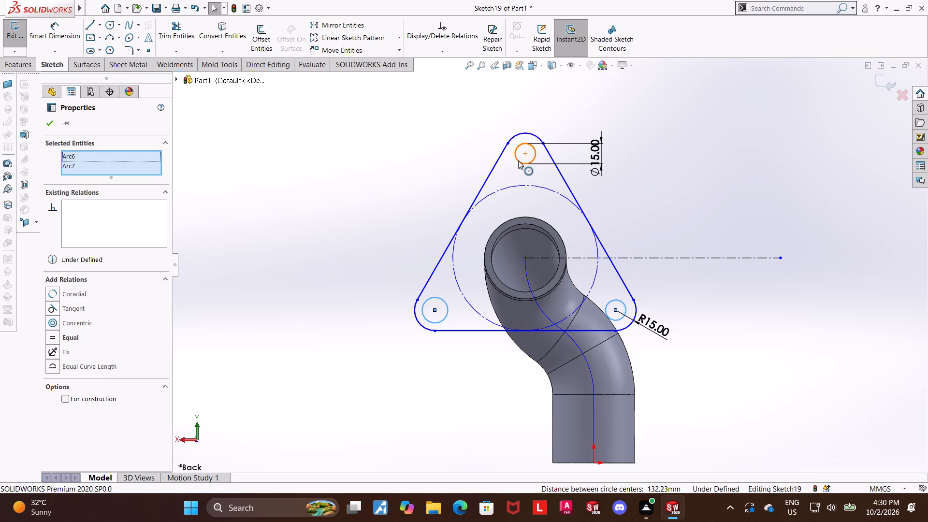
{"action": "left_click", "coordinate": [518, 160], "text": "ctrl"}
{"action": "left_click", "coordinate": [53, 331]}
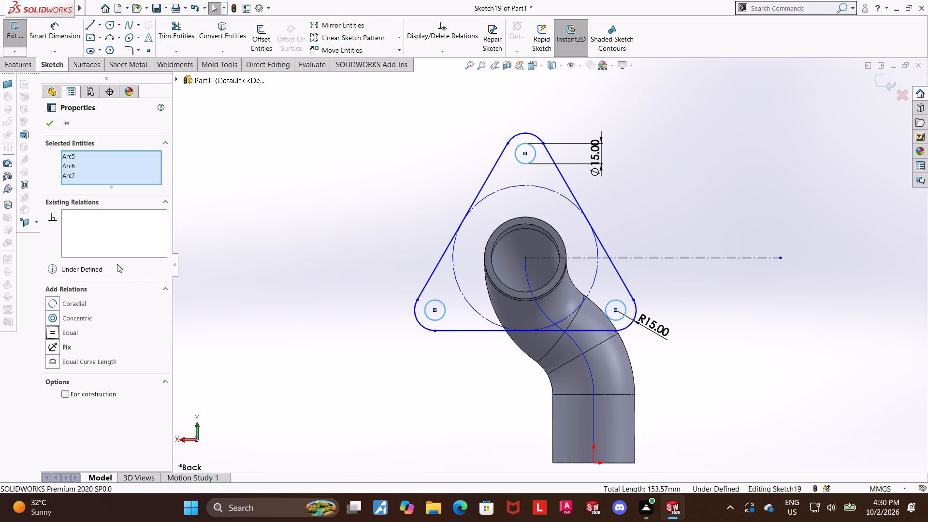
{"action": "left_click", "coordinate": [45, 124]}
{"action": "left_click", "coordinate": [333, 183]}
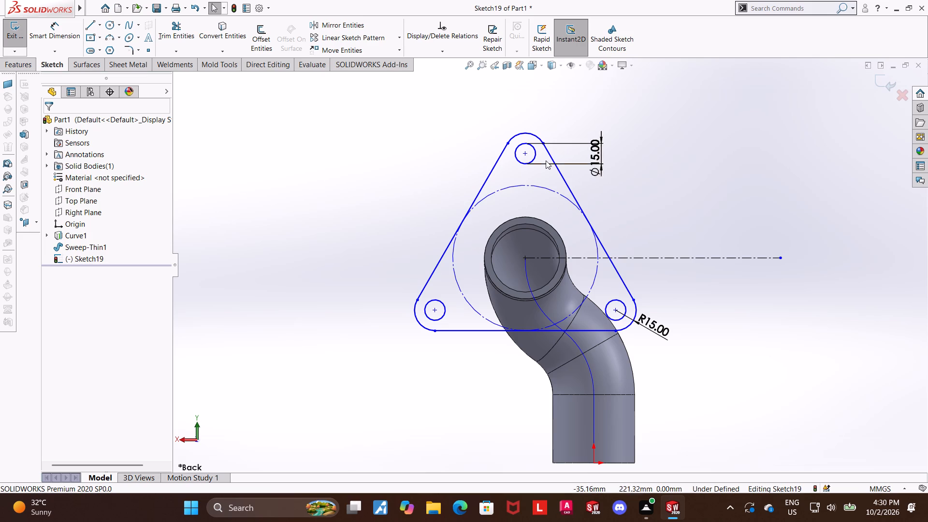
Dimension the horizontal distance between the centres of the lower-left and top corner circles as 50 mm.
{"action": "scroll", "coordinate": [546, 160], "scroll_direction": "down", "scroll_amount": 1}
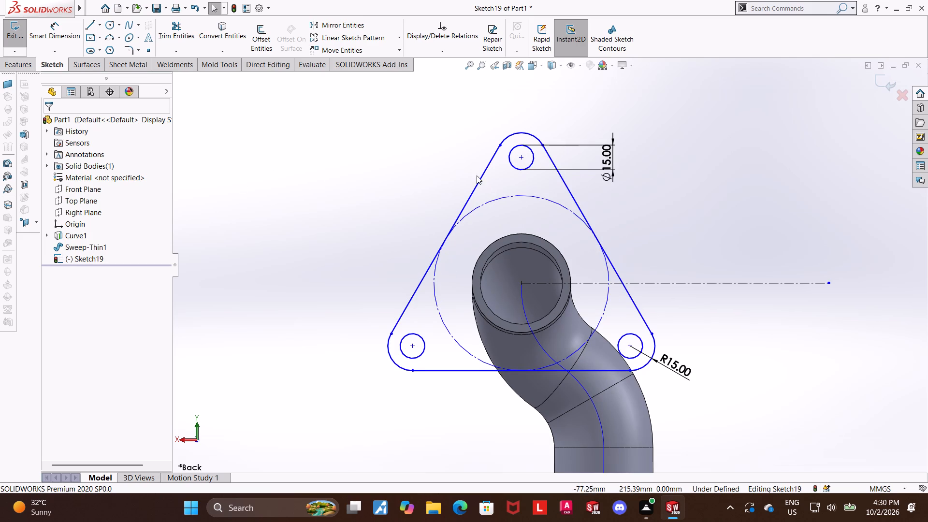
{"action": "scroll", "coordinate": [507, 204], "scroll_direction": "down", "scroll_amount": 1}
{"action": "left_click", "coordinate": [55, 35]}
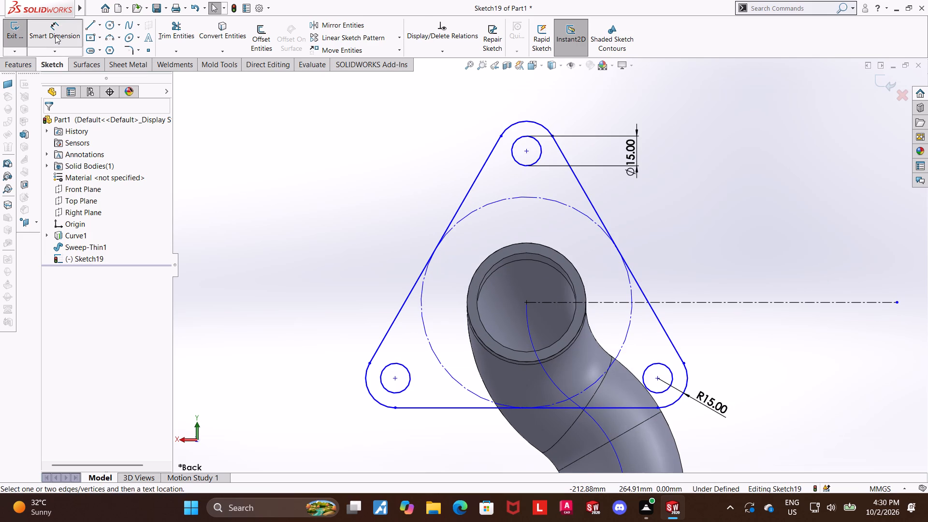
{"action": "left_click", "coordinate": [395, 377]}
{"action": "left_click", "coordinate": [525, 151]}
{"action": "scroll", "coordinate": [525, 165], "scroll_direction": "up", "scroll_amount": 3}
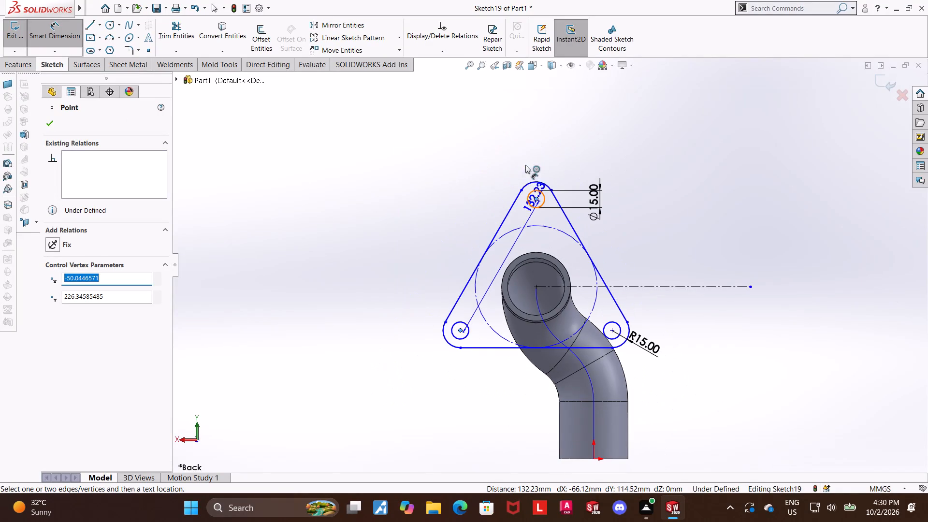
{"action": "left_click", "coordinate": [508, 137]}
{"action": "type", "text": "50"}
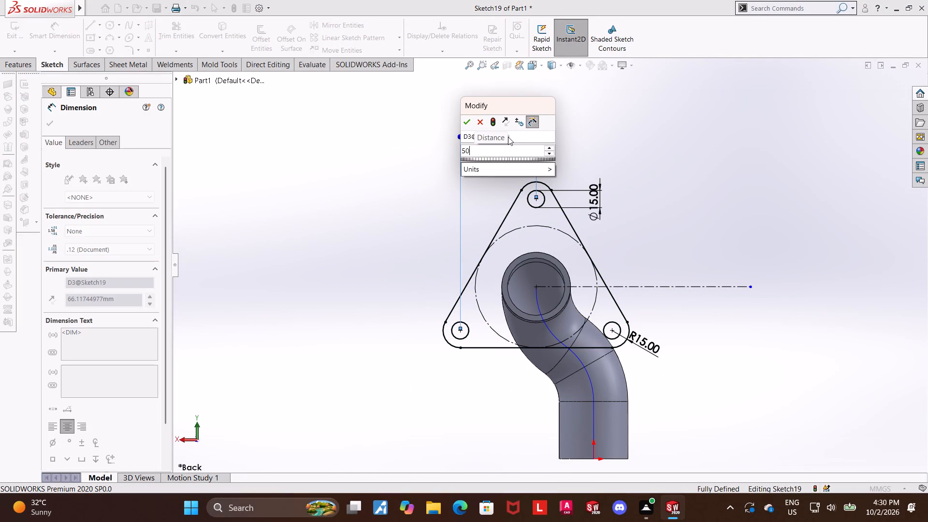
{"action": "key", "text": "Return"}
{"action": "key", "text": "Escape"}
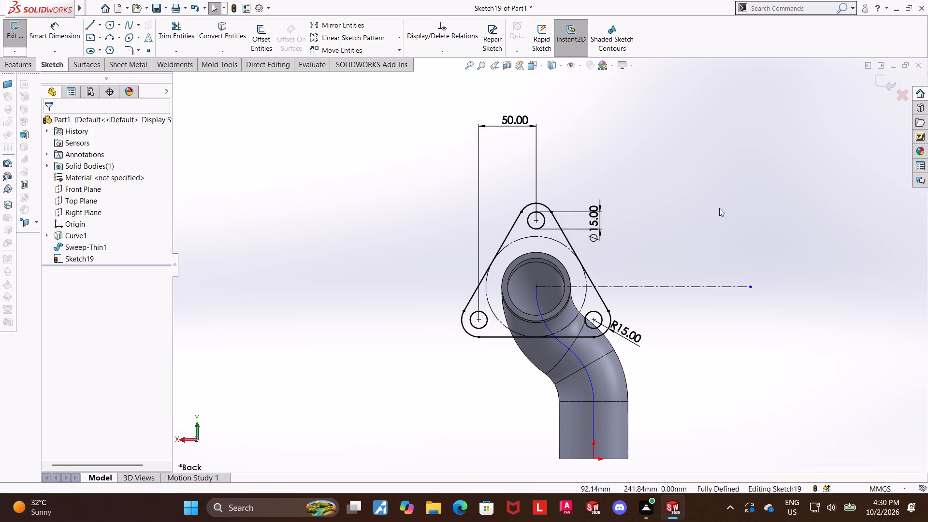
{"action": "key", "text": "Escape"}
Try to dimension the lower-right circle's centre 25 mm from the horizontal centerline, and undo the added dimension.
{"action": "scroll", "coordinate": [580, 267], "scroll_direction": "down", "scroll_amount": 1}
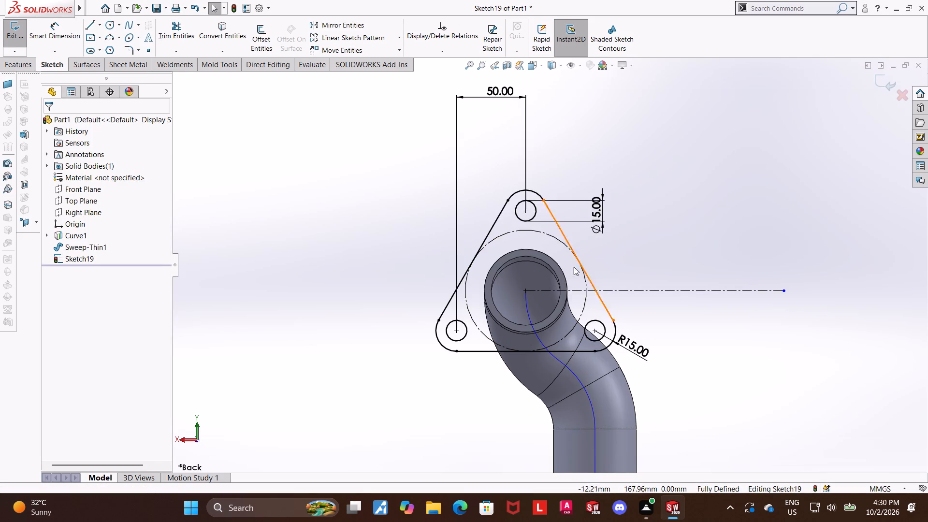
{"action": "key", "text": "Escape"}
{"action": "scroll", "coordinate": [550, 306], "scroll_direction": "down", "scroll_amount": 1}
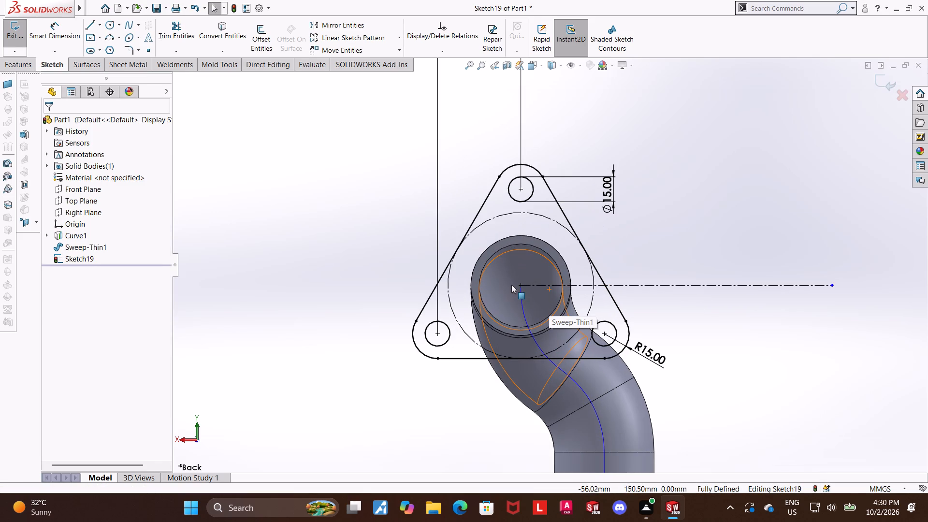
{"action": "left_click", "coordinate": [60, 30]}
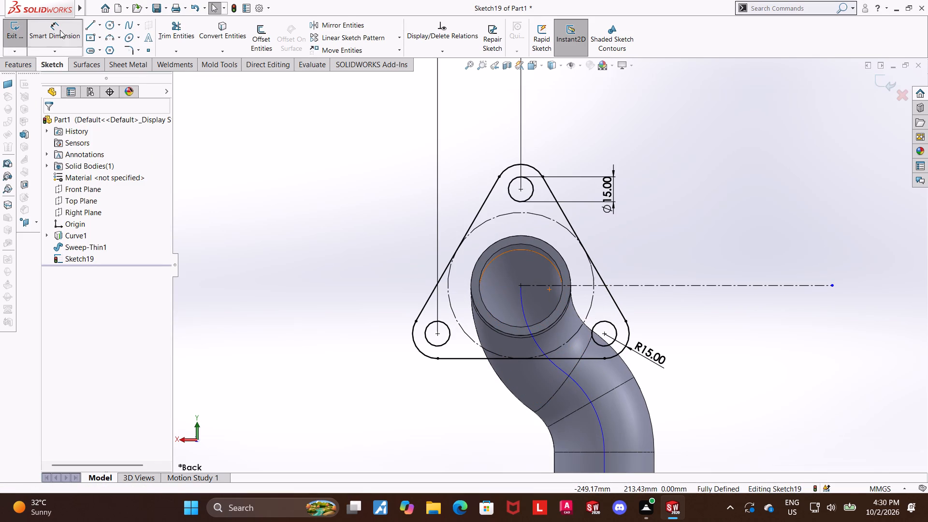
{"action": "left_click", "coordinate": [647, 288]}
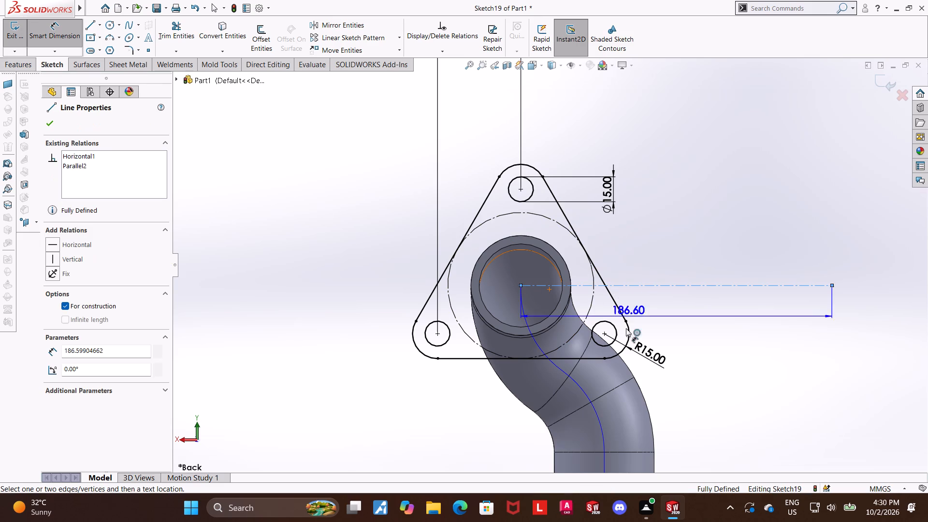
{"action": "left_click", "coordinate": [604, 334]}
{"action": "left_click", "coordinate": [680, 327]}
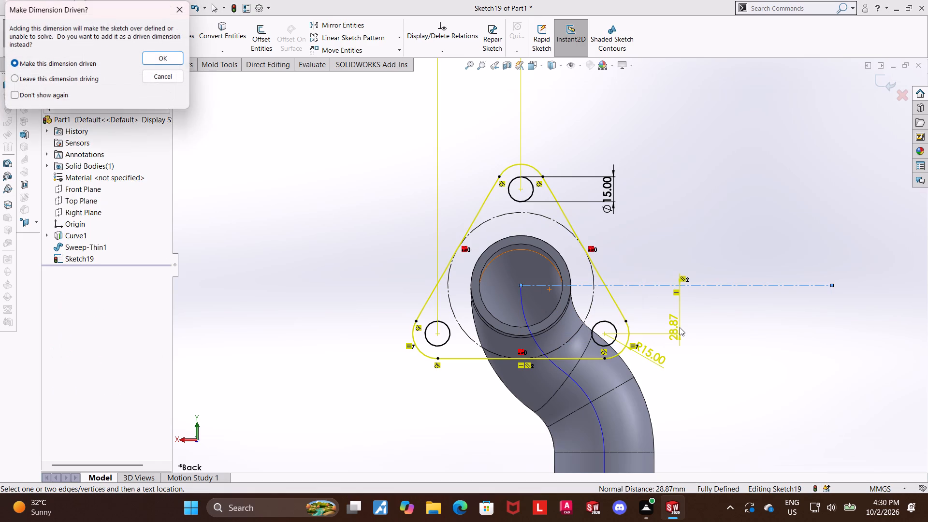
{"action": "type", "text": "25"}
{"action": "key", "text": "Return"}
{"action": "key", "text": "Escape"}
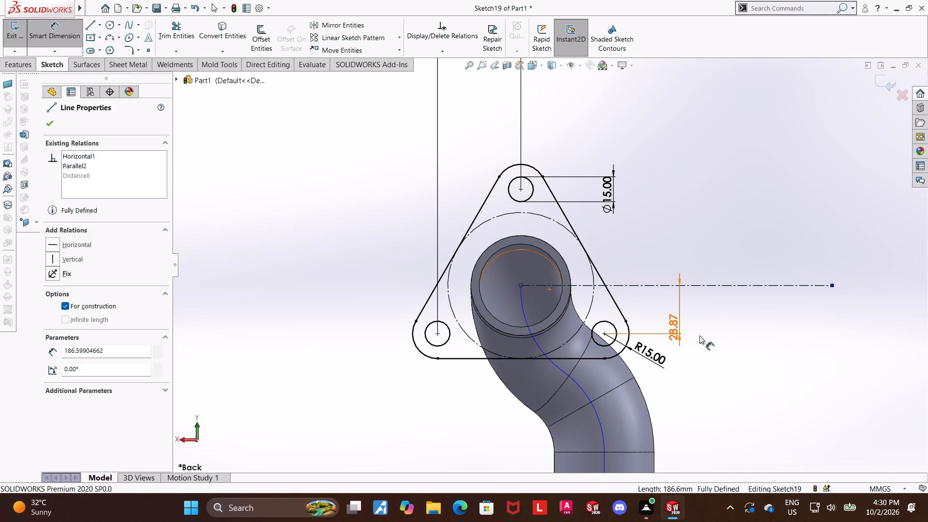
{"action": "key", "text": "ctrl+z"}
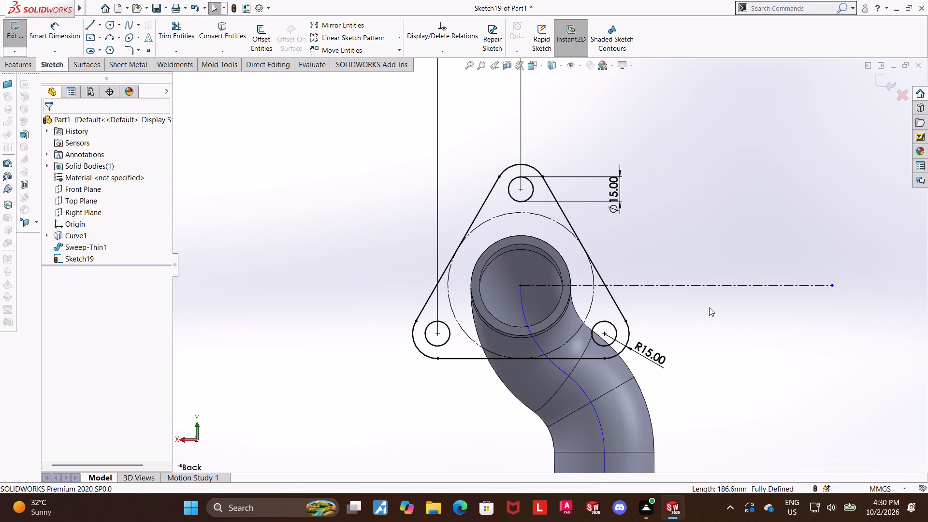
Delete all existing relations of the triangle's right slanted side.
{"action": "left_click", "coordinate": [599, 272]}
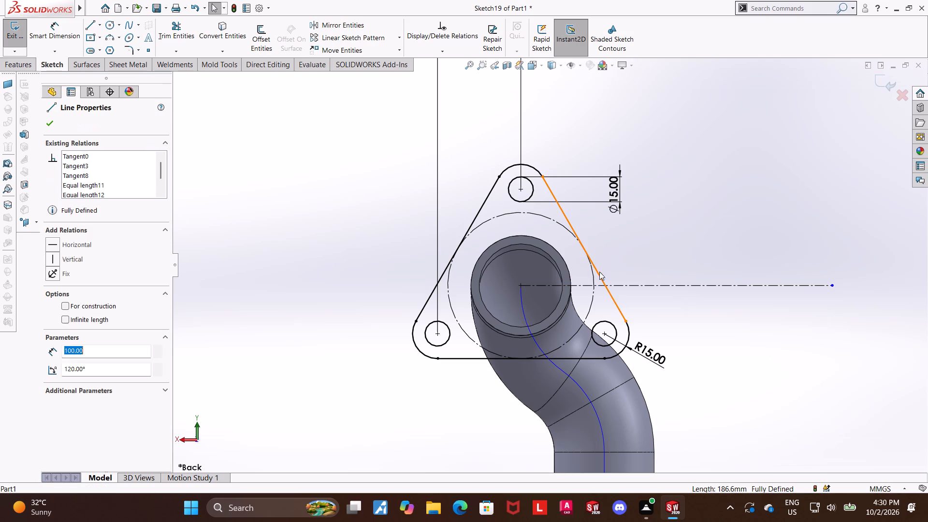
{"action": "right_click", "coordinate": [82, 186]}
{"action": "left_click", "coordinate": [99, 193]}
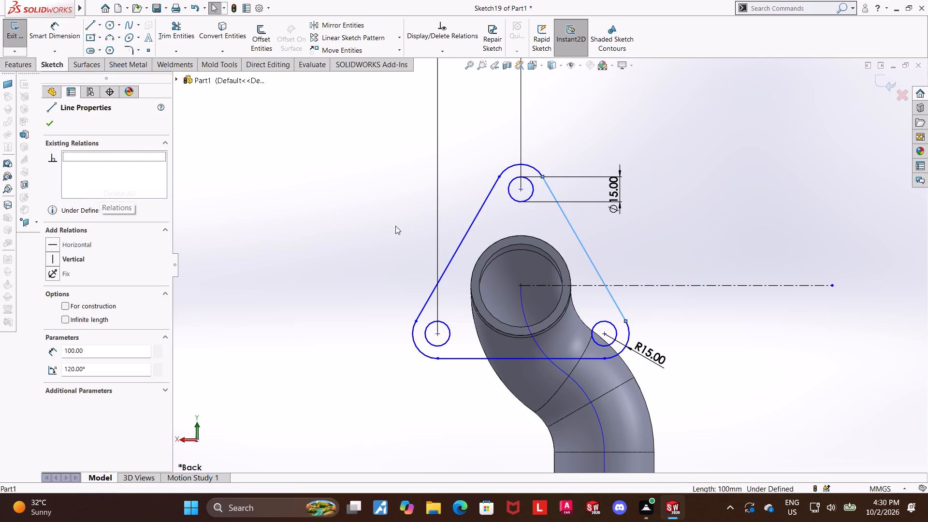
{"action": "key", "text": "Escape"}
{"action": "left_click", "coordinate": [362, 230]}
{"action": "scroll", "coordinate": [384, 246], "scroll_direction": "up", "scroll_amount": 3}
{"action": "key", "text": "Escape"}
{"action": "key", "text": "Escape"}
{"action": "scroll", "coordinate": [595, 258], "scroll_direction": "down", "scroll_amount": 1}
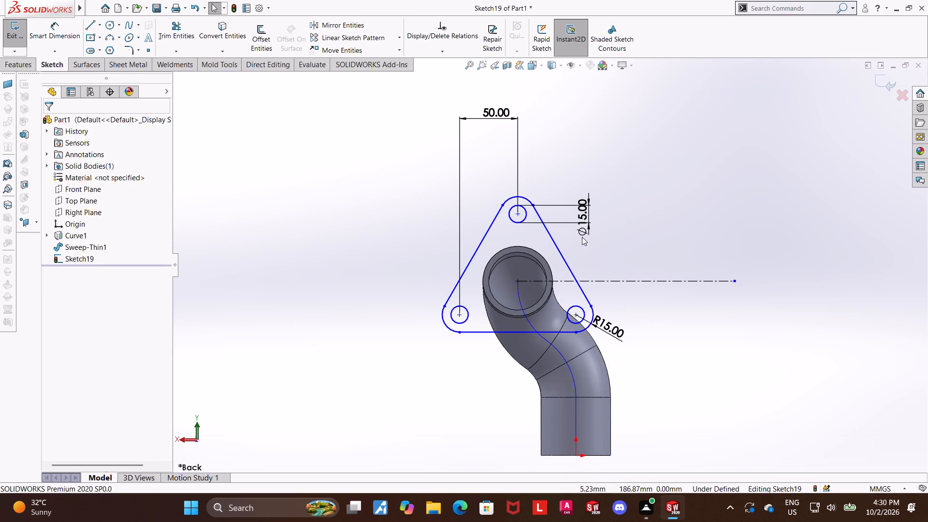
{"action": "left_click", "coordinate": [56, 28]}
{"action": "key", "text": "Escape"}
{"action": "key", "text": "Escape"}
Add a Horizontal relation between the centre points of the two lower corner circles.
{"action": "scroll", "coordinate": [448, 290], "scroll_direction": "down", "scroll_amount": 2}
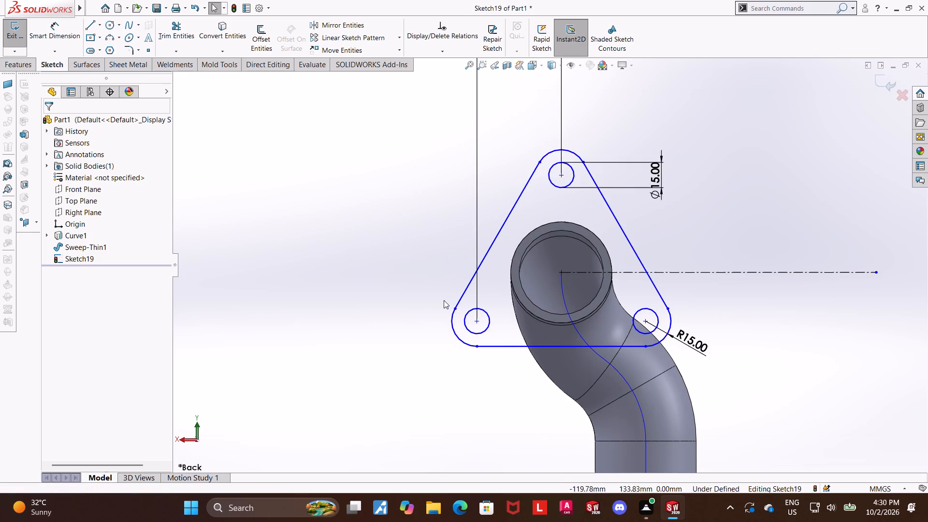
{"action": "key", "text": "Escape"}
{"action": "left_click", "coordinate": [475, 321], "text": "ctrl"}
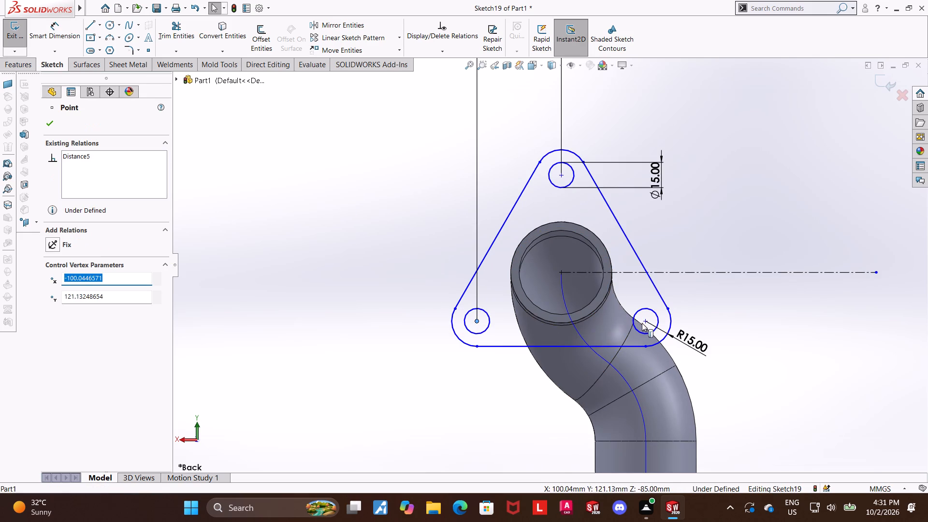
{"action": "left_click", "coordinate": [643, 323], "text": "ctrl"}
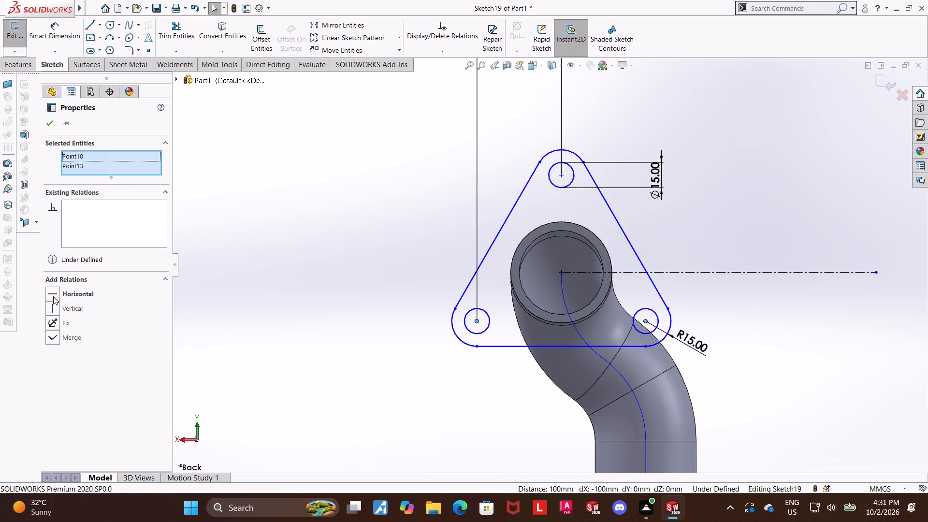
{"action": "left_click", "coordinate": [53, 296]}
{"action": "key", "text": "Escape"}
{"action": "key", "text": "Escape"}
Add a Vertical relation between the top corner circle's centre and the pipe opening's centre point.
{"action": "left_click", "coordinate": [562, 178]}
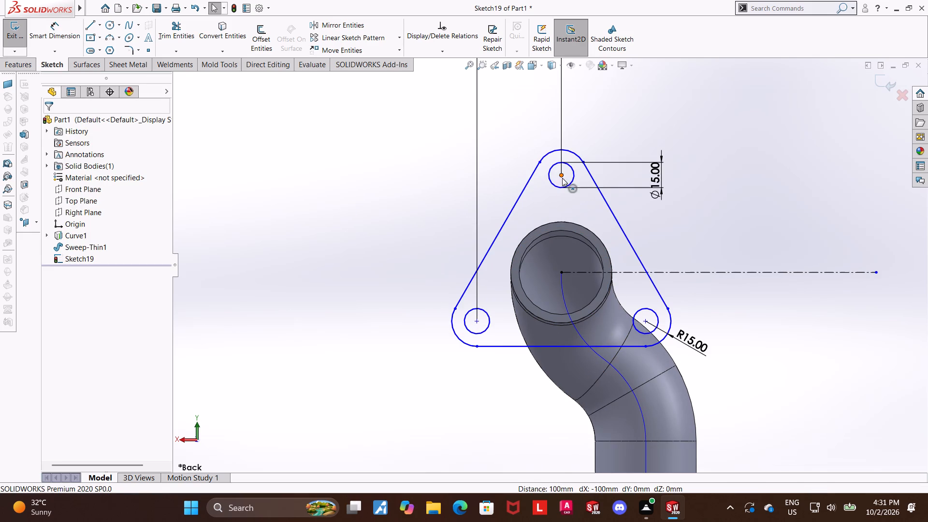
{"action": "left_click", "coordinate": [562, 272], "text": "ctrl"}
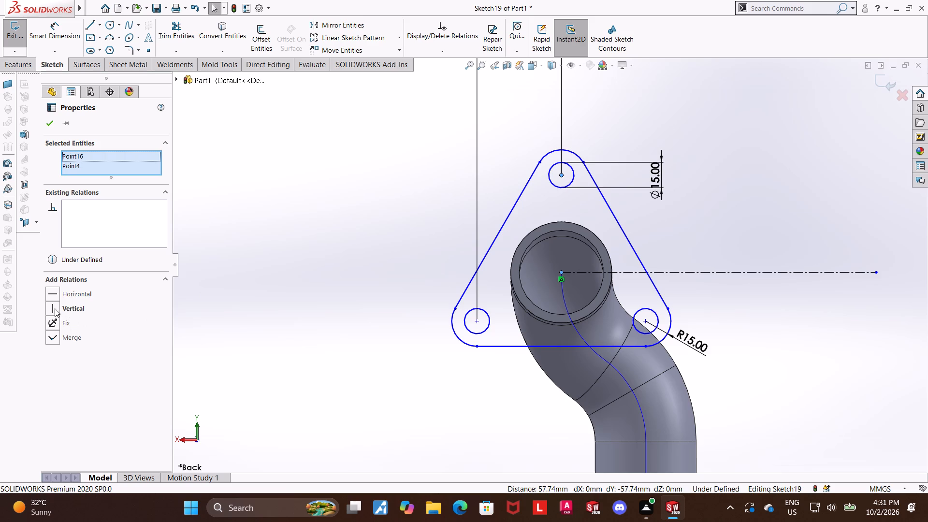
{"action": "left_click", "coordinate": [51, 312]}
{"action": "key", "text": "Escape"}
{"action": "key", "text": "Escape"}
Dimension the lower-right corner circle's centre 25 mm from the horizontal centerline.
{"action": "left_click", "coordinate": [59, 28]}
{"action": "scroll", "coordinate": [561, 285], "scroll_direction": "up", "scroll_amount": 3}
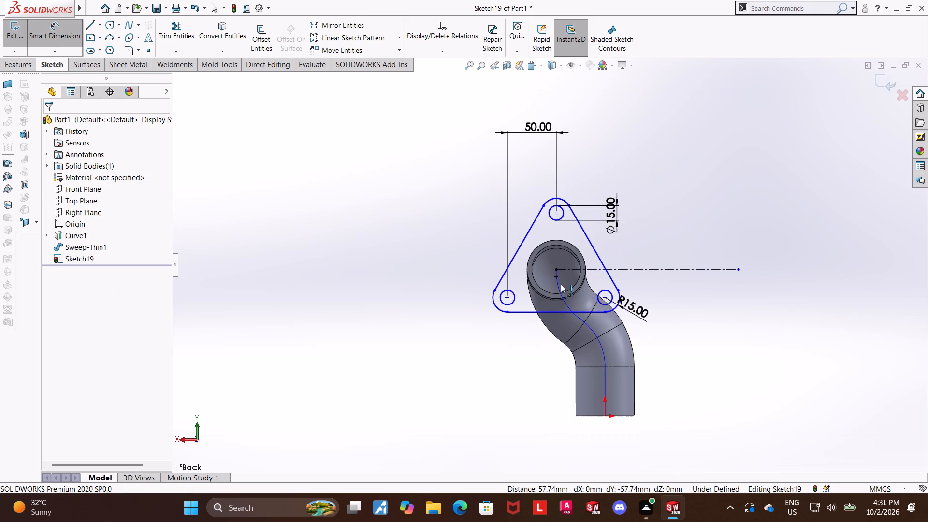
{"action": "left_click", "coordinate": [602, 270]}
{"action": "left_click", "coordinate": [604, 298]}
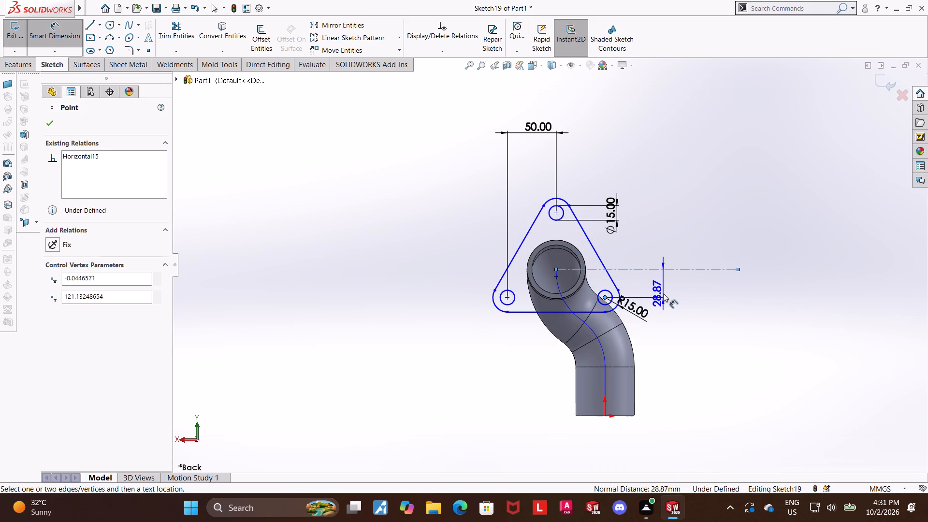
{"action": "left_click", "coordinate": [663, 293]}
{"action": "type", "text": "25"}
{"action": "key", "text": "Return"}
{"action": "key", "text": "Escape"}
{"action": "key", "text": "Escape"}
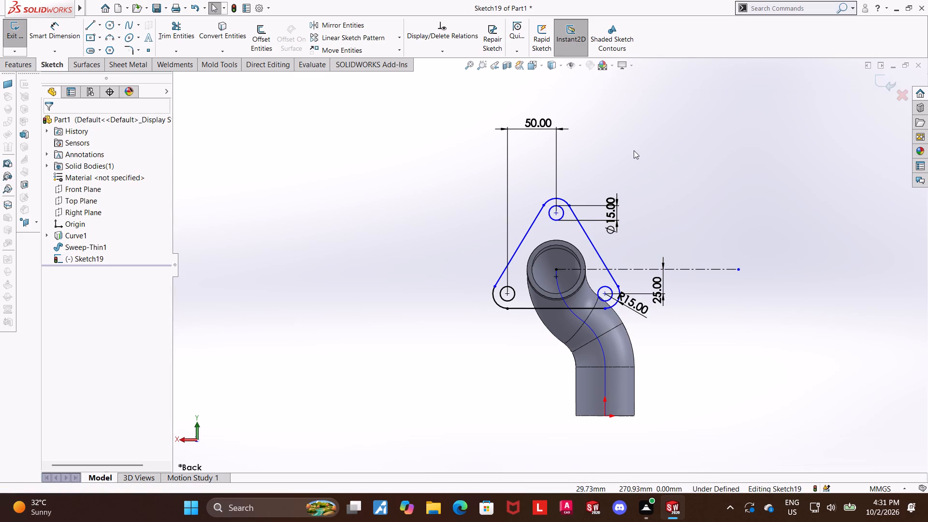
Dimension the top corner circle's centre 50 mm from the horizontal centerline.
{"action": "left_click", "coordinate": [69, 26]}
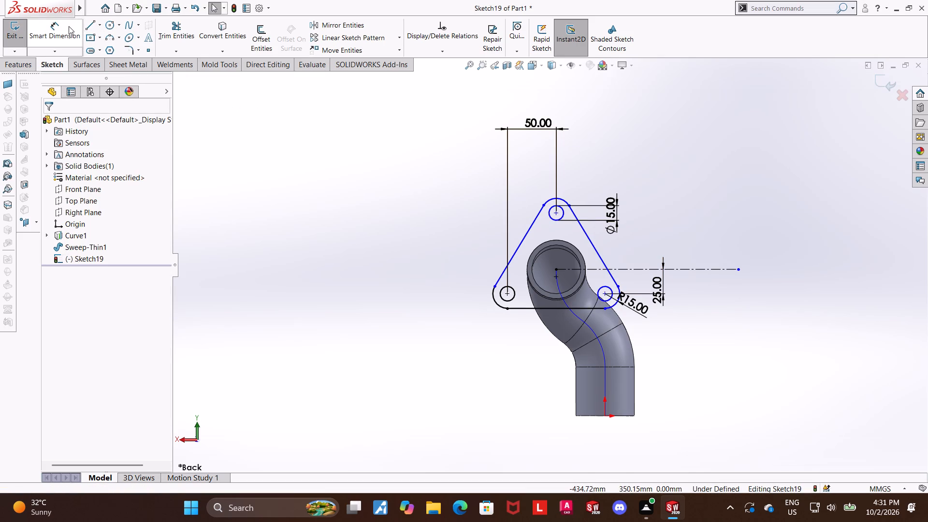
{"action": "scroll", "coordinate": [603, 235], "scroll_direction": "down", "scroll_amount": 1}
{"action": "left_click", "coordinate": [546, 211]}
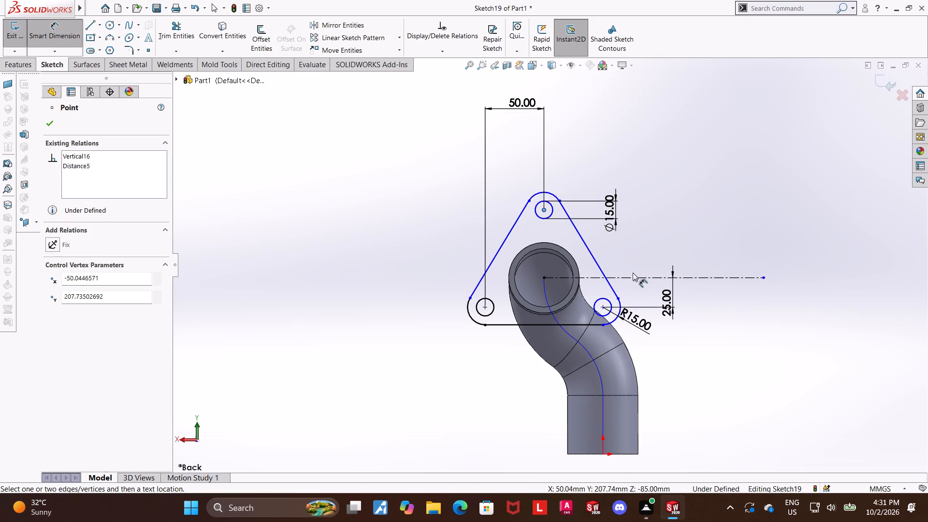
{"action": "left_click", "coordinate": [630, 276]}
{"action": "left_click", "coordinate": [636, 252]}
{"action": "type", "text": "50"}
{"action": "key", "text": "Return"}
{"action": "key", "text": "Escape"}
{"action": "key", "text": "Escape"}
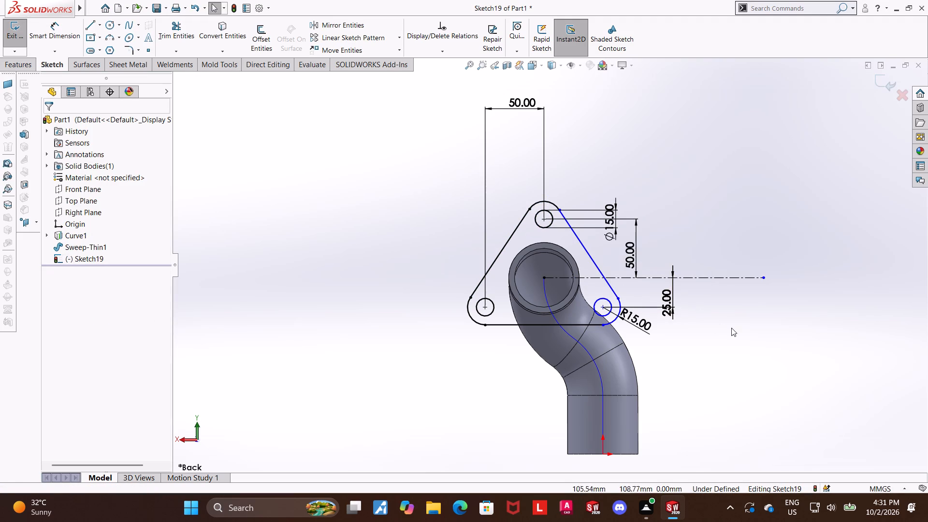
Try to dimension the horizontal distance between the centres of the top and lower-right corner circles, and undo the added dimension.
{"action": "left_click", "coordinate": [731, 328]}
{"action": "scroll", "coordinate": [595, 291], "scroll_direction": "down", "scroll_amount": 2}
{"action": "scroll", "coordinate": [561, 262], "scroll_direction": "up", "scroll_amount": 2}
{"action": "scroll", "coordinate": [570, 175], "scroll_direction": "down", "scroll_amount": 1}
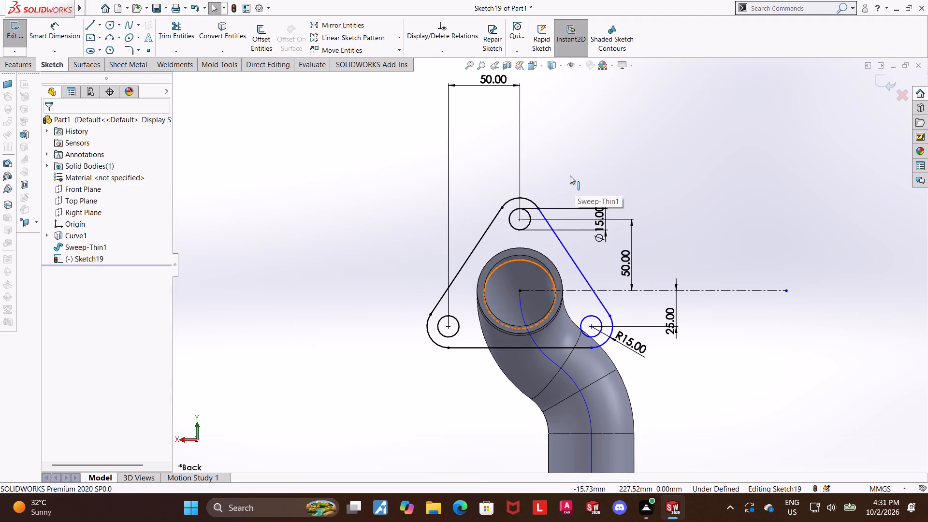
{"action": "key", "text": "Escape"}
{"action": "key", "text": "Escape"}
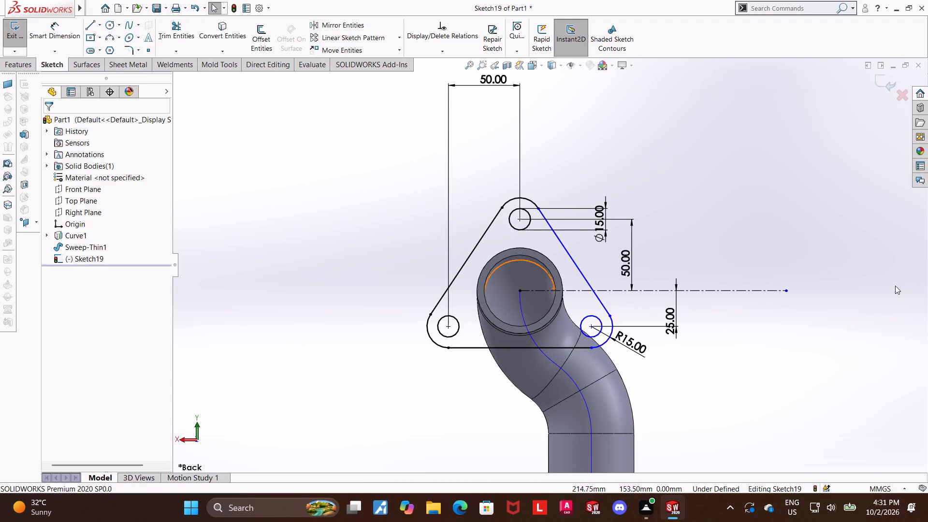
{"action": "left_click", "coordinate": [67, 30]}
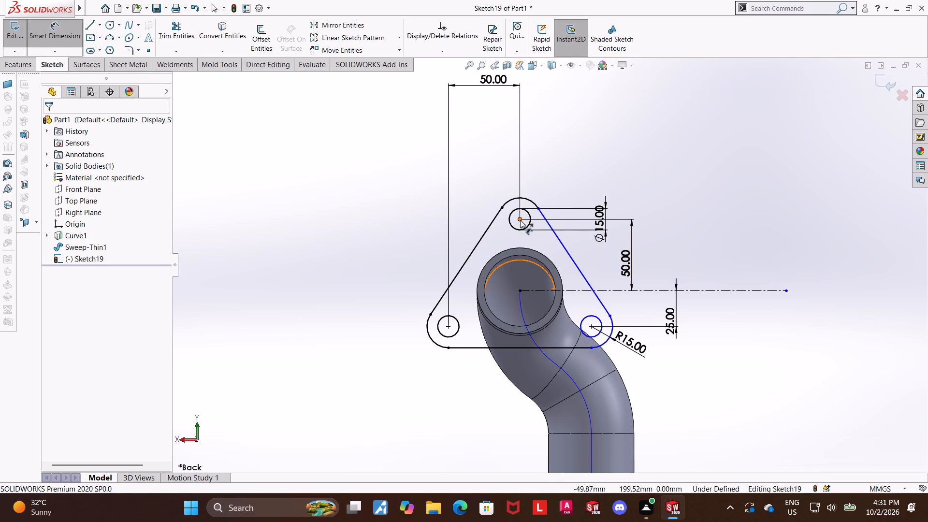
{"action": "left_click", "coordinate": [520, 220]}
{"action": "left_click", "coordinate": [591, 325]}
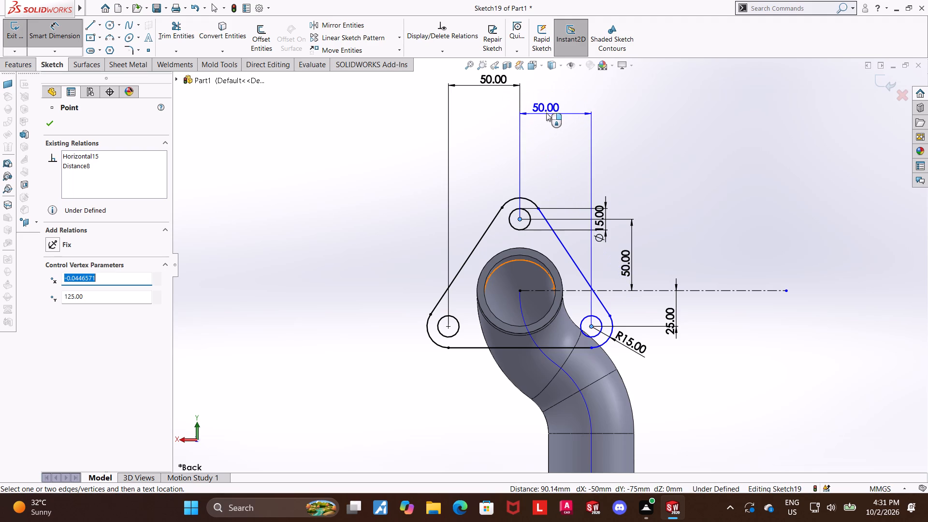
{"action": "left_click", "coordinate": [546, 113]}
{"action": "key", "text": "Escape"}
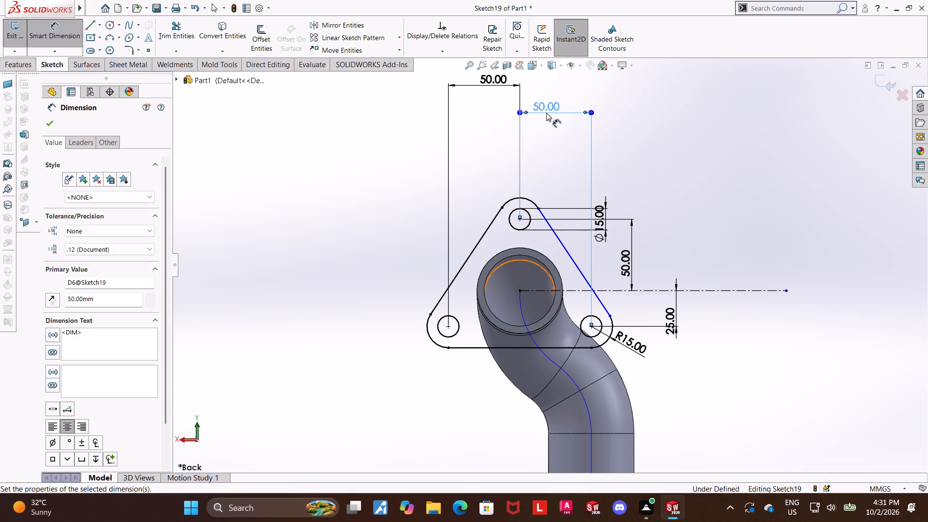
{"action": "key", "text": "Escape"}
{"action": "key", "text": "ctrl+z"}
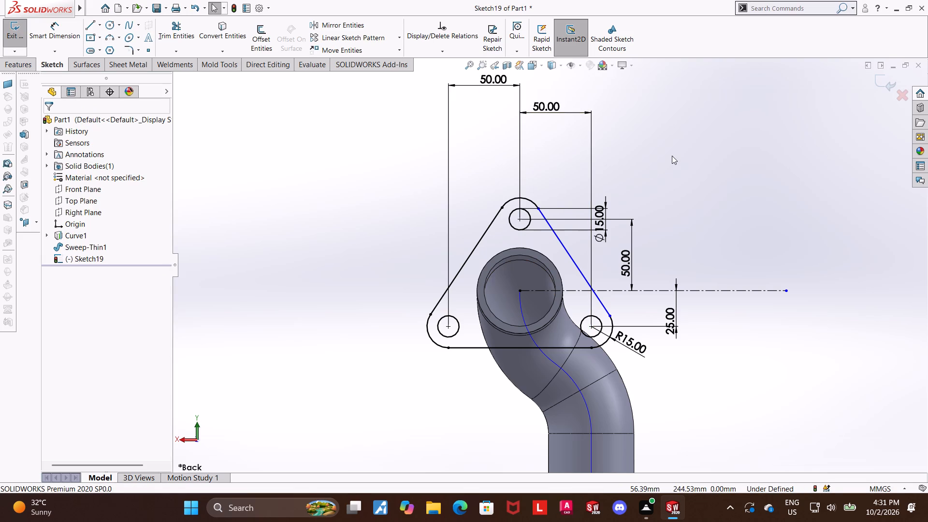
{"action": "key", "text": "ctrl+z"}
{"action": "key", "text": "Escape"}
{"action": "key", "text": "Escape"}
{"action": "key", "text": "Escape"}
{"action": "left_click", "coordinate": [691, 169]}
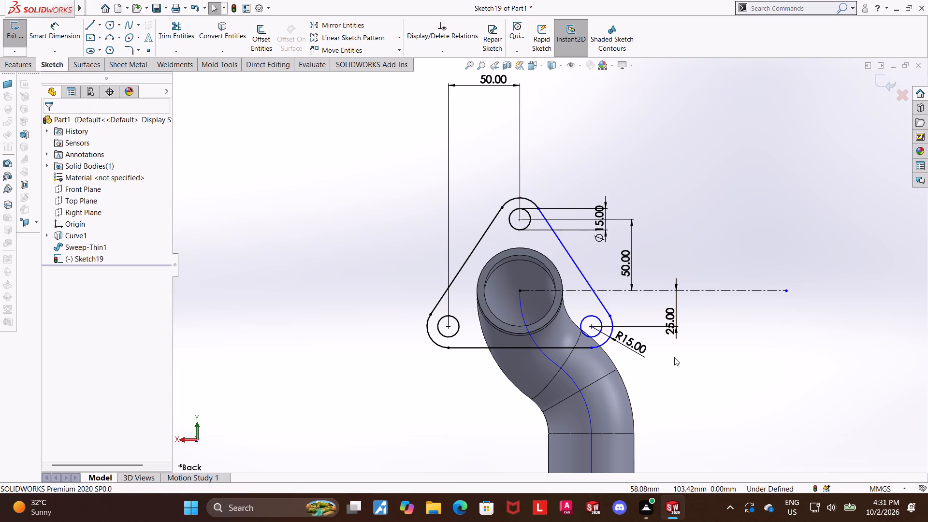
Examine the lower-right corner circle's existing relations and the under-defined parts of the flange sketch.
{"action": "left_click", "coordinate": [690, 392]}
{"action": "scroll", "coordinate": [601, 328], "scroll_direction": "down", "scroll_amount": 3}
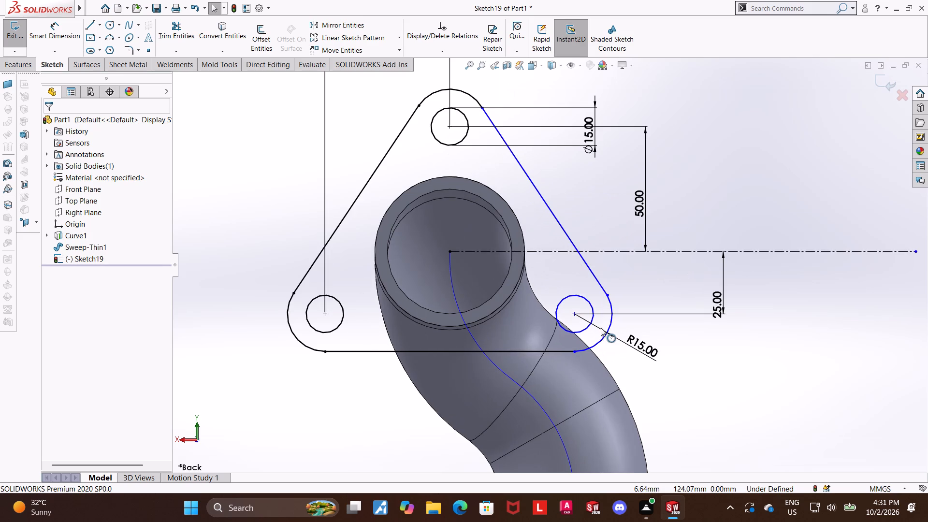
{"action": "scroll", "coordinate": [547, 321], "scroll_direction": "up", "scroll_amount": 2}
{"action": "key", "text": "Escape"}
{"action": "left_click", "coordinate": [559, 291]}
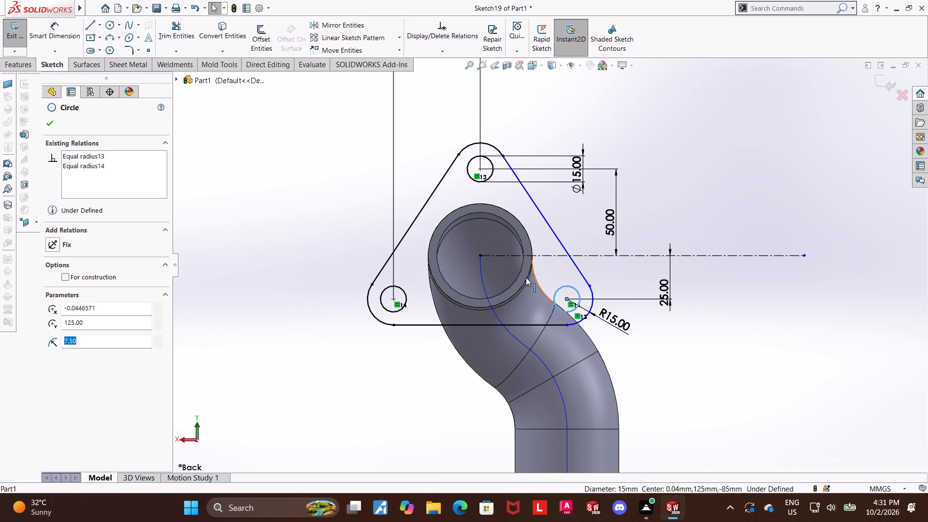
{"action": "left_click", "coordinate": [262, 178]}
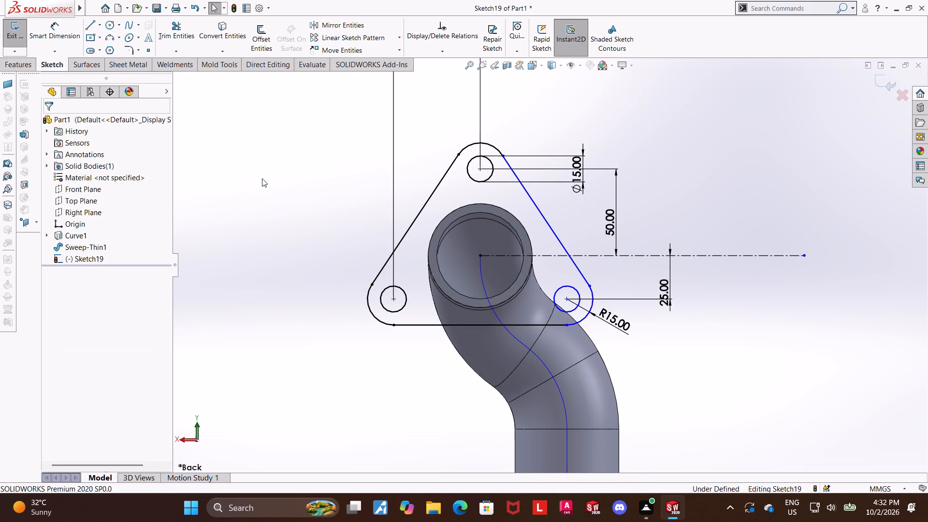
{"action": "key", "text": "Escape"}
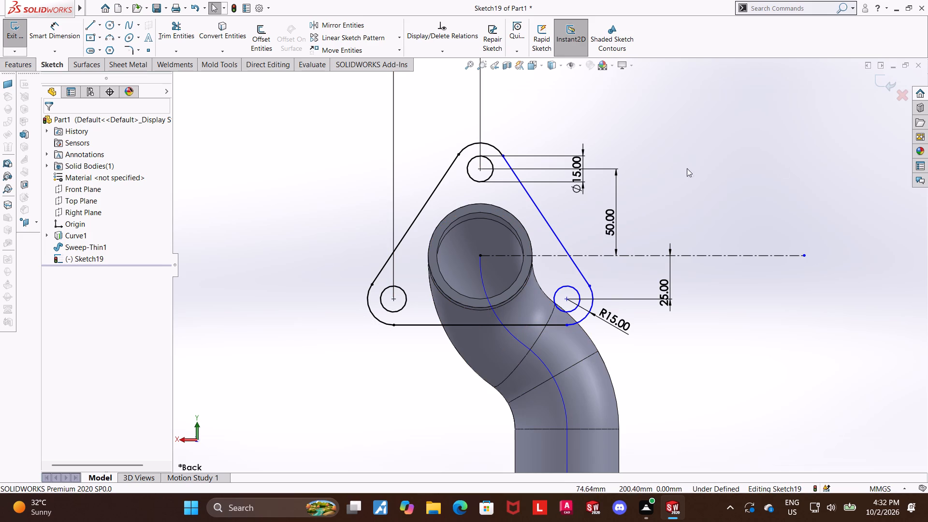
{"action": "scroll", "coordinate": [684, 172], "scroll_direction": "up", "scroll_amount": 4}
{"action": "scroll", "coordinate": [490, 120], "scroll_direction": "down", "scroll_amount": 2}
{"action": "key", "text": "Escape"}
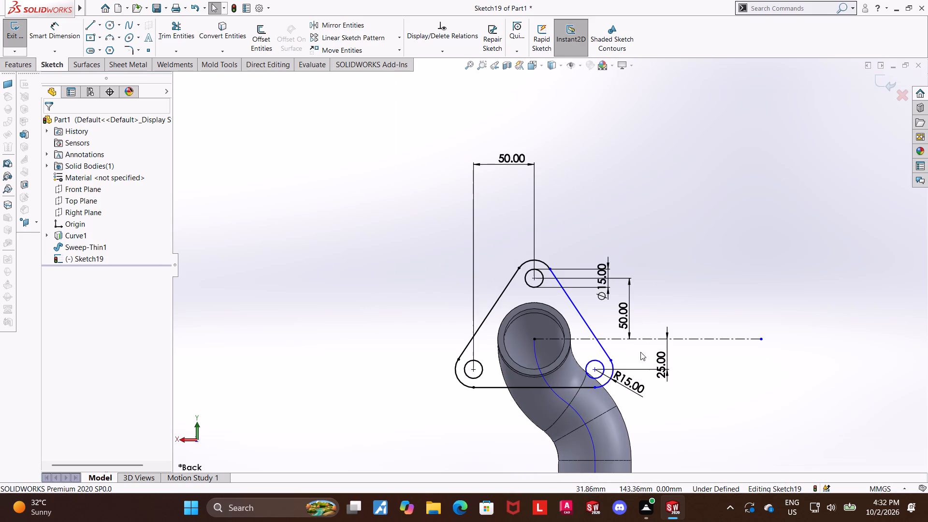
{"action": "key", "text": "Escape"}
Add an Equal relation between the triangle's two slanted sides.
{"action": "scroll", "coordinate": [644, 364], "scroll_direction": "down", "scroll_amount": 2}
{"action": "left_click", "coordinate": [551, 299]}
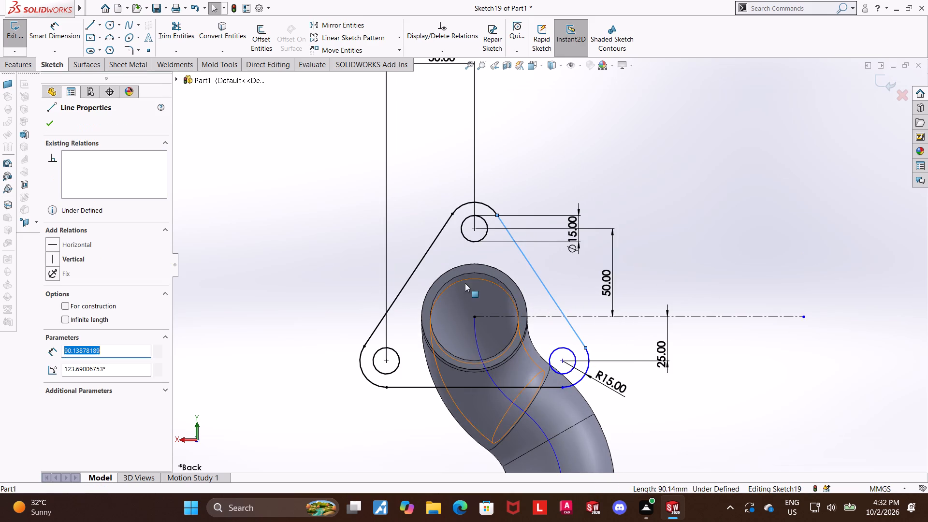
{"action": "left_click", "coordinate": [423, 259], "text": "ctrl"}
{"action": "left_click", "coordinate": [56, 366]}
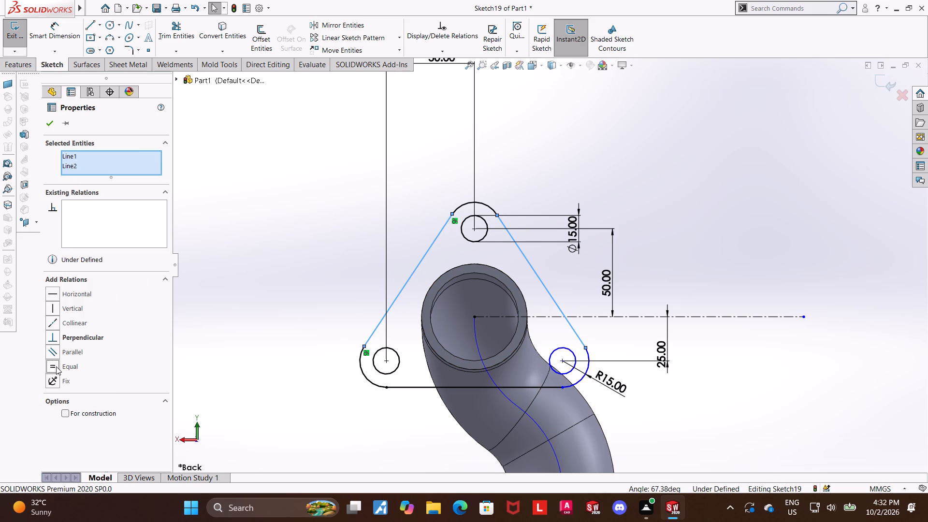
{"action": "left_click", "coordinate": [47, 121]}
{"action": "left_click", "coordinate": [797, 210]}
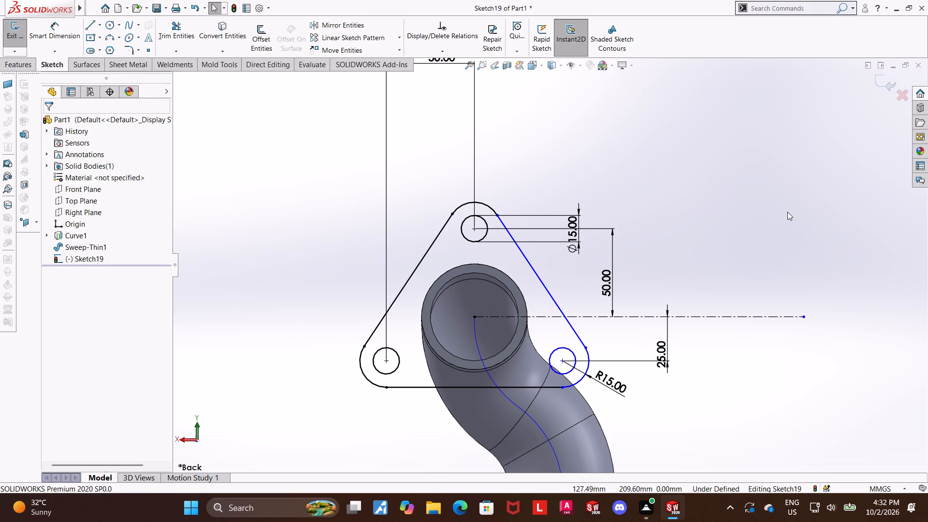
{"action": "scroll", "coordinate": [787, 212], "scroll_direction": "up", "scroll_amount": 1}
{"action": "scroll", "coordinate": [588, 362], "scroll_direction": "down", "scroll_amount": 1}
{"action": "key", "text": "Escape"}
{"action": "key", "text": "Escape"}
{"action": "key", "text": "Escape"}
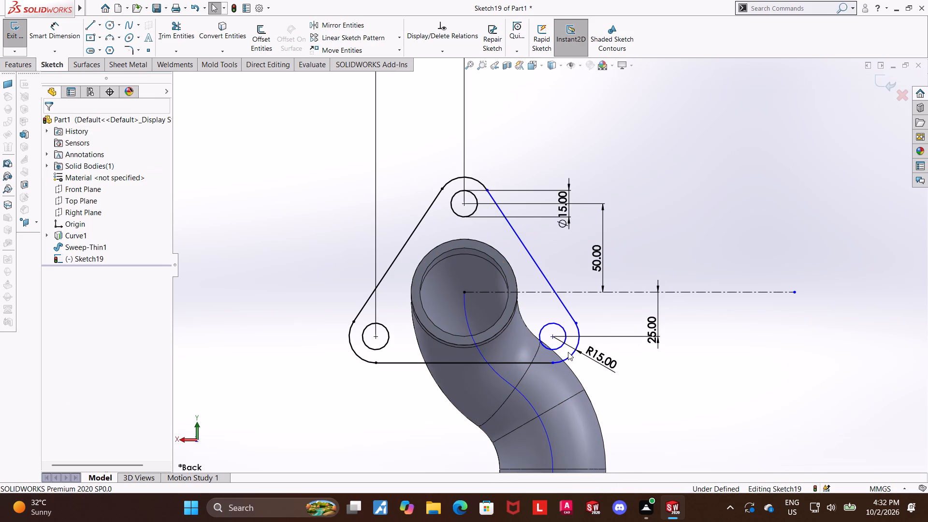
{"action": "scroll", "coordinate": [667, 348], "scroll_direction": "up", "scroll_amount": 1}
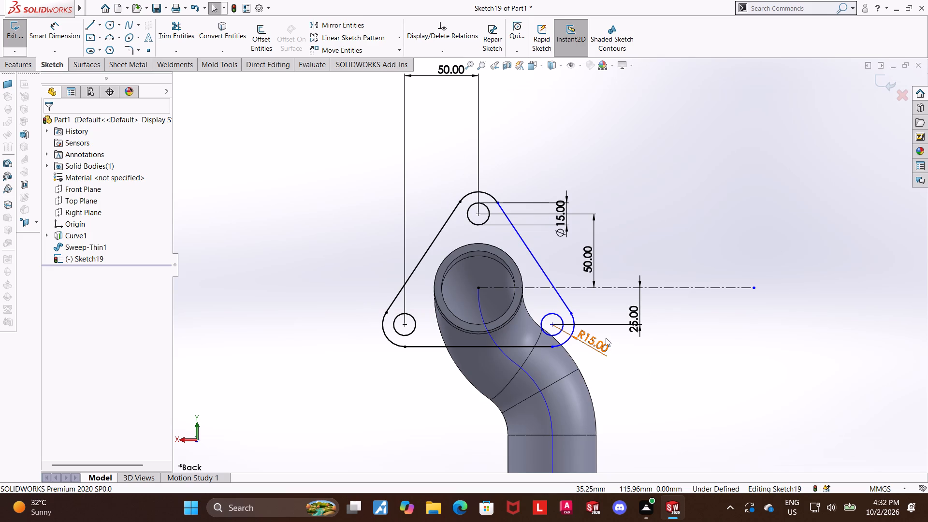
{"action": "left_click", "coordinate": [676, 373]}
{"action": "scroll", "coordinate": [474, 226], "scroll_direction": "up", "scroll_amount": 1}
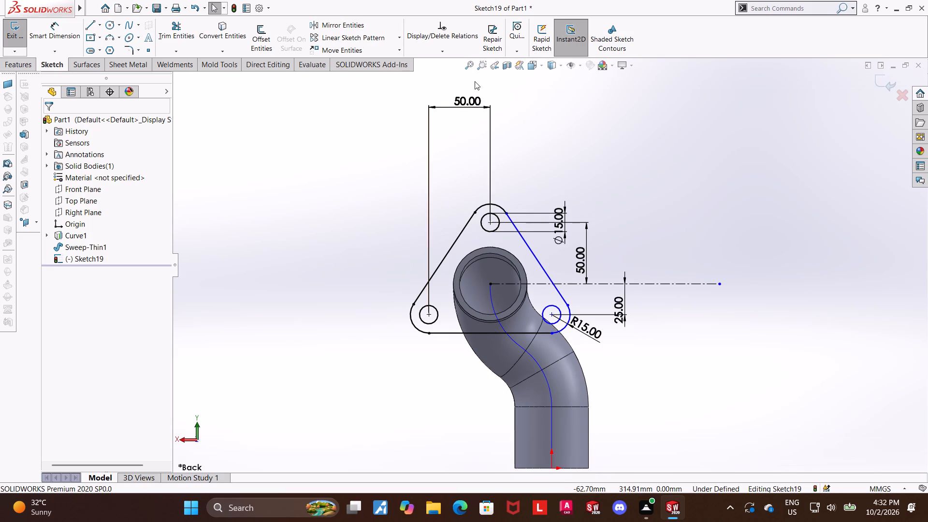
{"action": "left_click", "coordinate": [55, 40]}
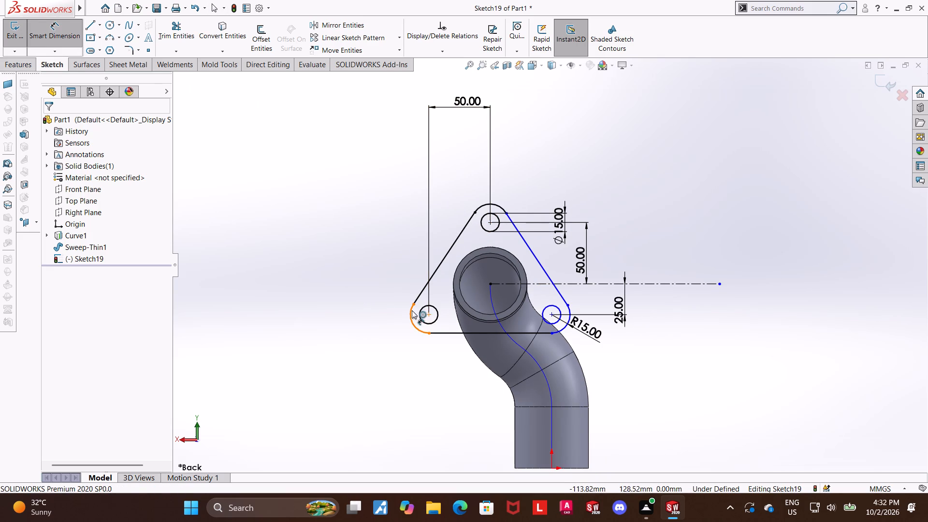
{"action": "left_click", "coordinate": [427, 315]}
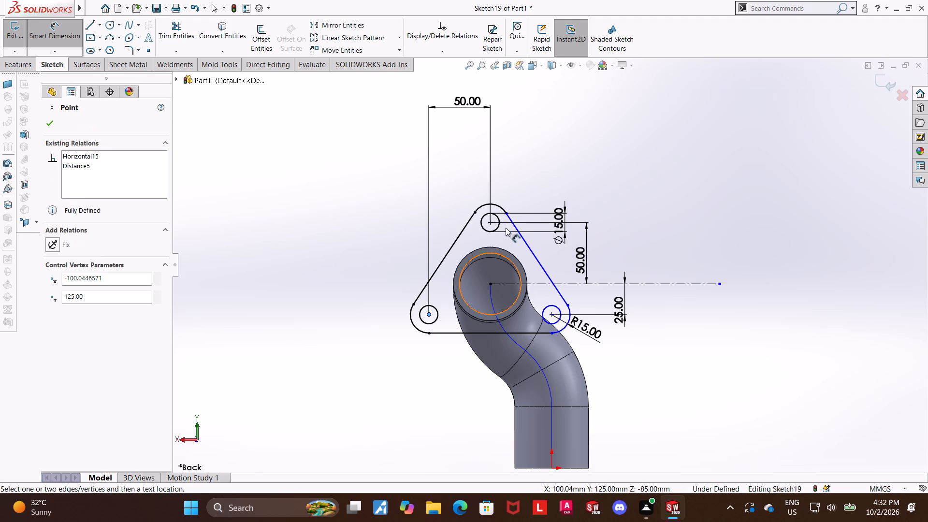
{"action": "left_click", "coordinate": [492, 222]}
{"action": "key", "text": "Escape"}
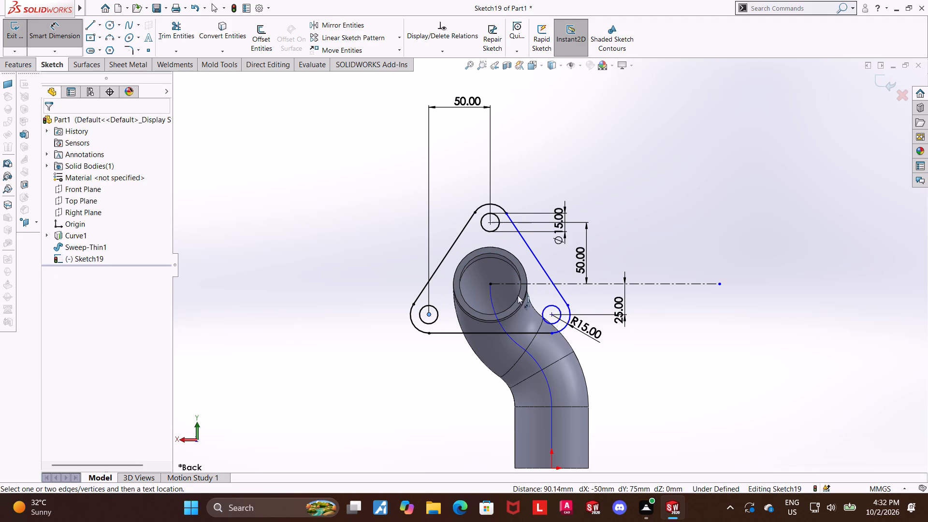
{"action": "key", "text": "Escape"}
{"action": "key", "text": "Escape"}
Dimension the horizontal distance between the lower-right corner circle's centre and the pipe opening's centre point.
{"action": "left_click", "coordinate": [55, 29]}
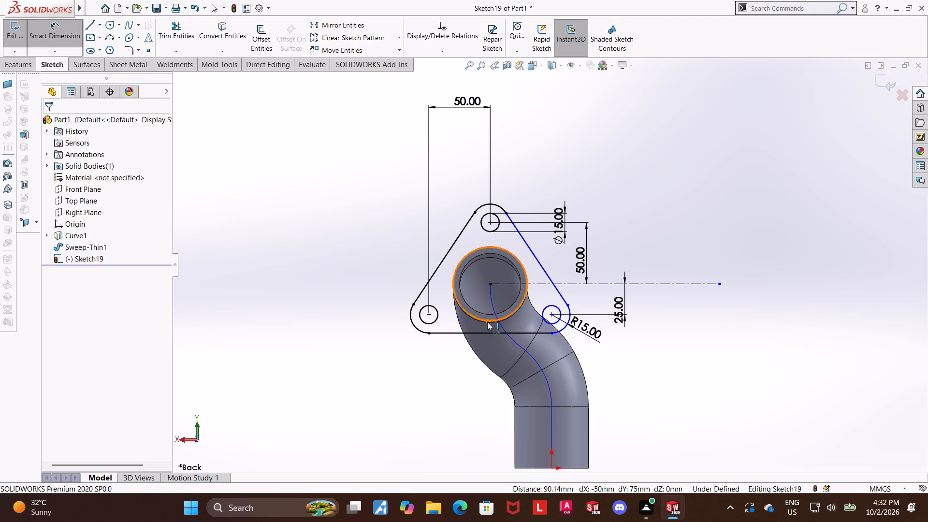
{"action": "left_click", "coordinate": [552, 314]}
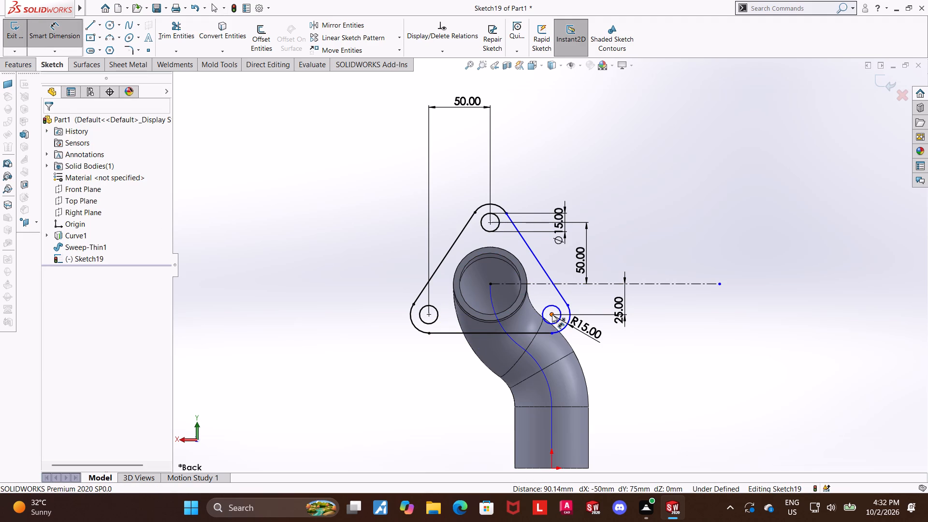
{"action": "left_click", "coordinate": [490, 281]}
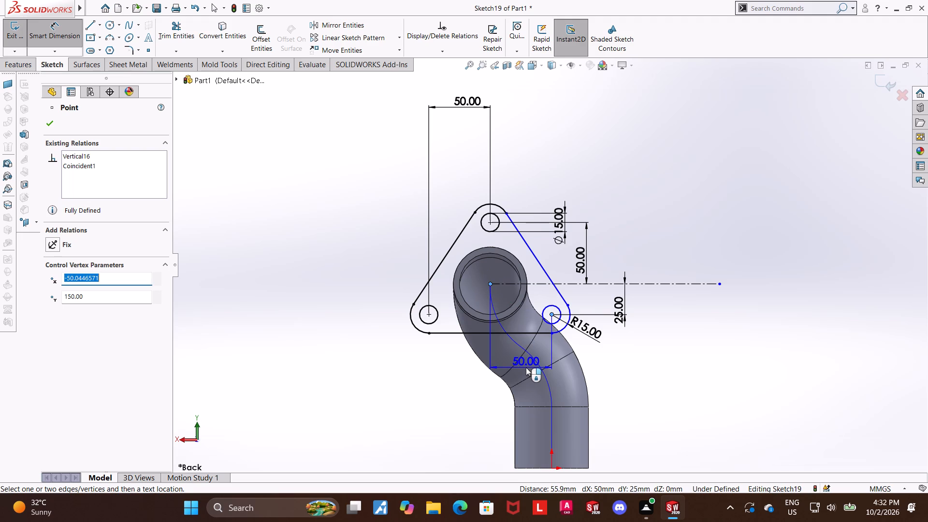
{"action": "left_click", "coordinate": [526, 367]}
{"action": "left_click", "coordinate": [481, 351]}
{"action": "left_click", "coordinate": [665, 348]}
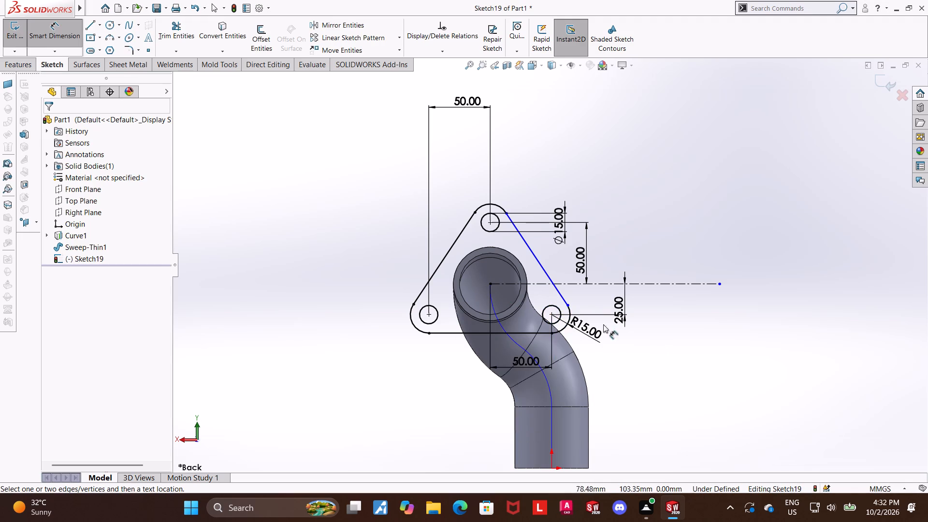
{"action": "scroll", "coordinate": [532, 294], "scroll_direction": "down", "scroll_amount": 2}
{"action": "key", "text": "Escape"}
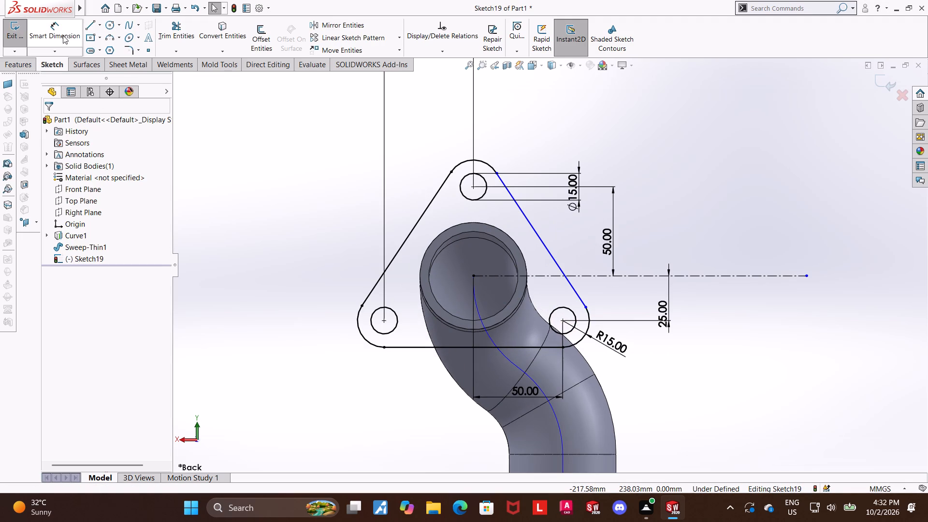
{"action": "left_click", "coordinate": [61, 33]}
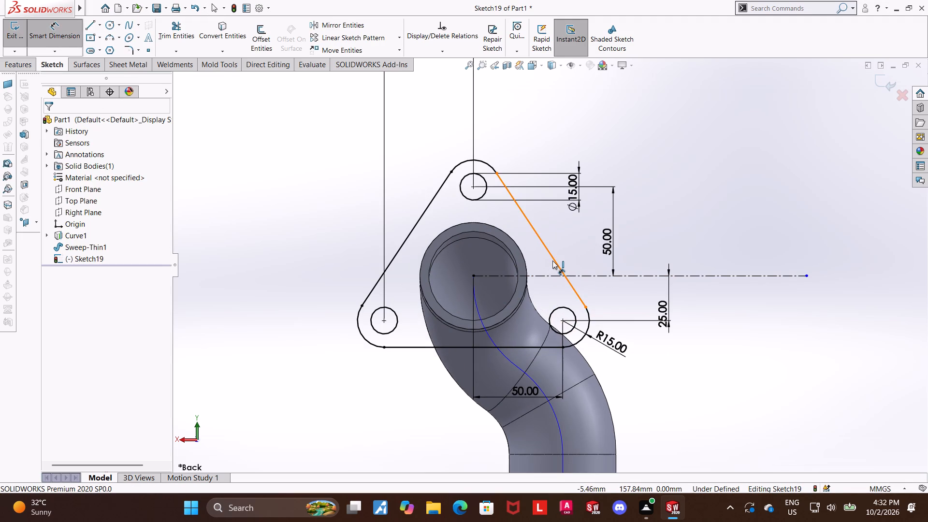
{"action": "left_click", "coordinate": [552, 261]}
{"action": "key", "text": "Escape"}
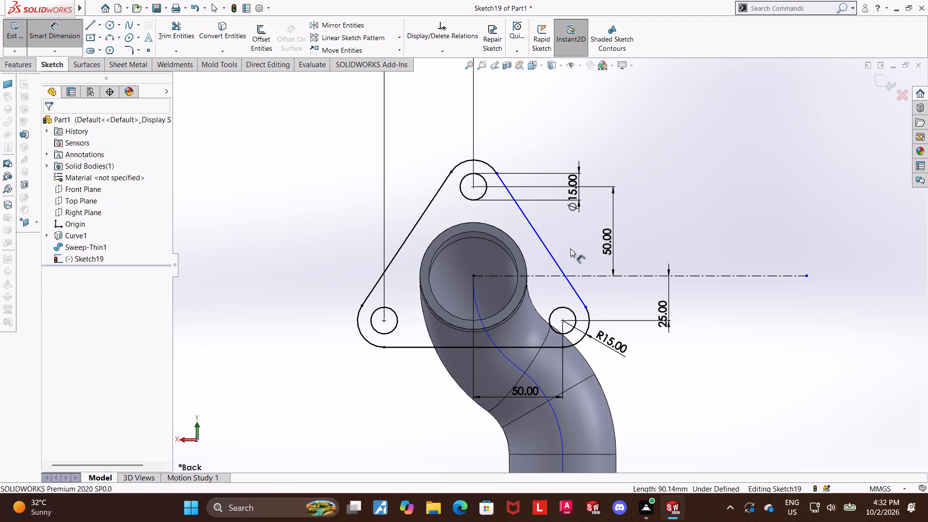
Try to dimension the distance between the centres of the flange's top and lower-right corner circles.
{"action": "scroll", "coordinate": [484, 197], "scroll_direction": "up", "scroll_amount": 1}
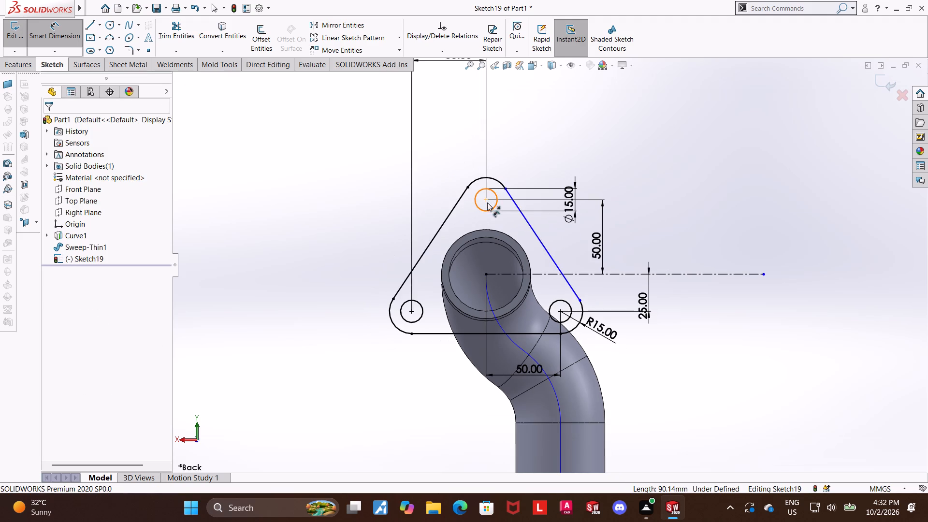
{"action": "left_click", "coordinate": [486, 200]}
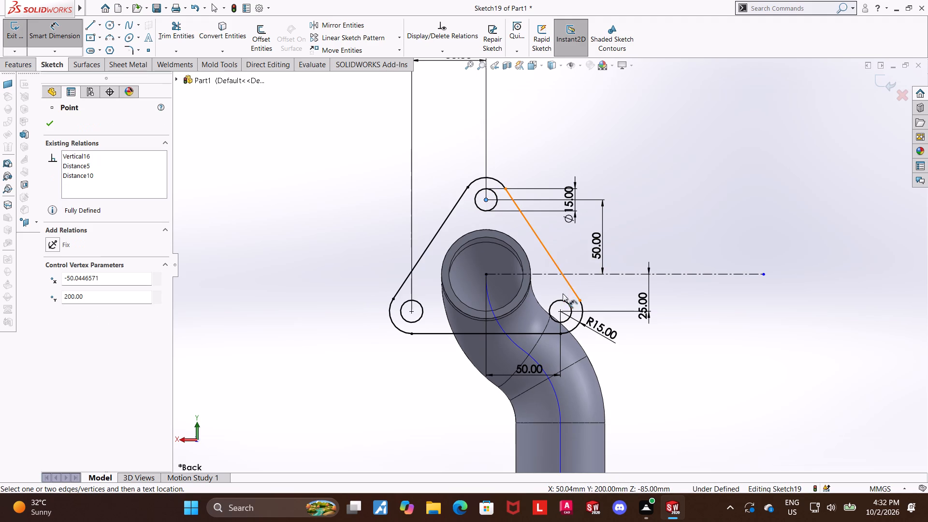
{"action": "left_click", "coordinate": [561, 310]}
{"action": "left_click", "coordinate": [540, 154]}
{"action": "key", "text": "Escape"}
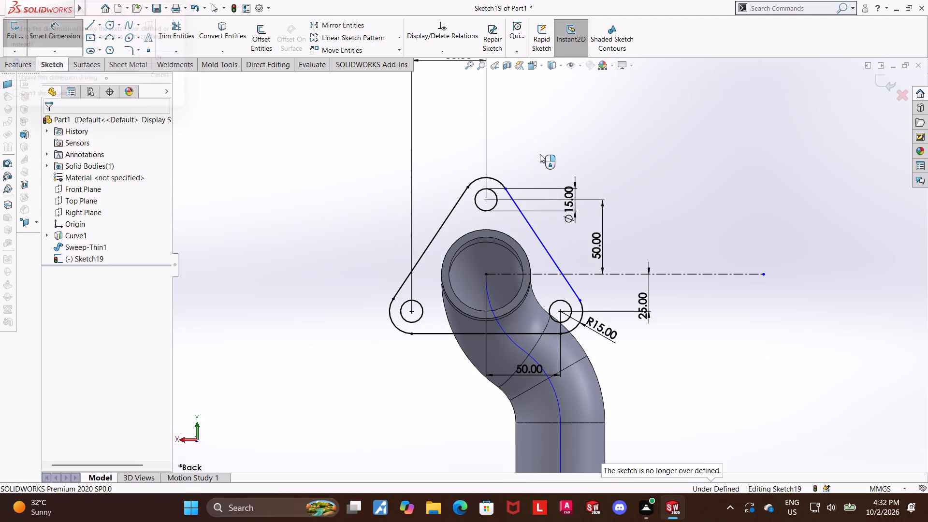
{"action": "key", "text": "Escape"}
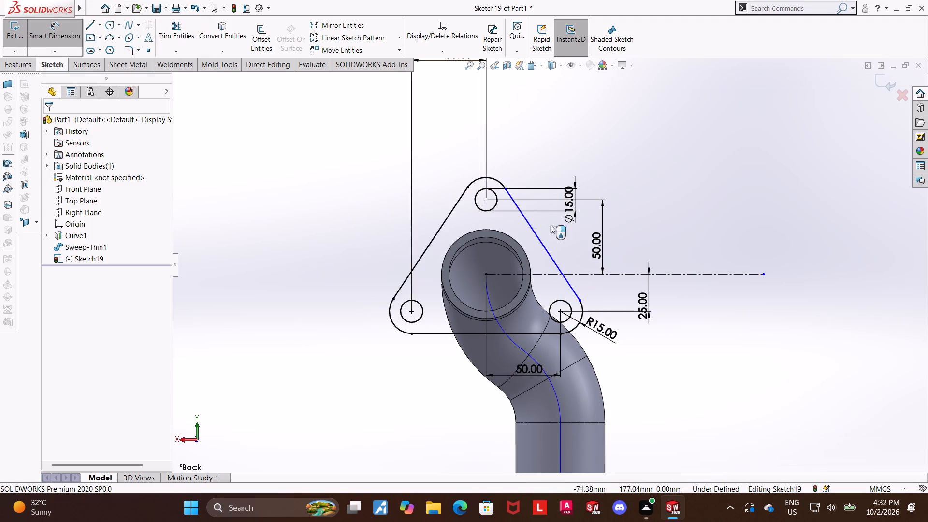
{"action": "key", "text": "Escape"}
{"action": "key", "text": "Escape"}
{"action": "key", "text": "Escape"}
Examine the under-defined right slanted side of the flange sketch and its junction with the lower-right corner arc.
{"action": "scroll", "coordinate": [578, 299], "scroll_direction": "down", "scroll_amount": 11}
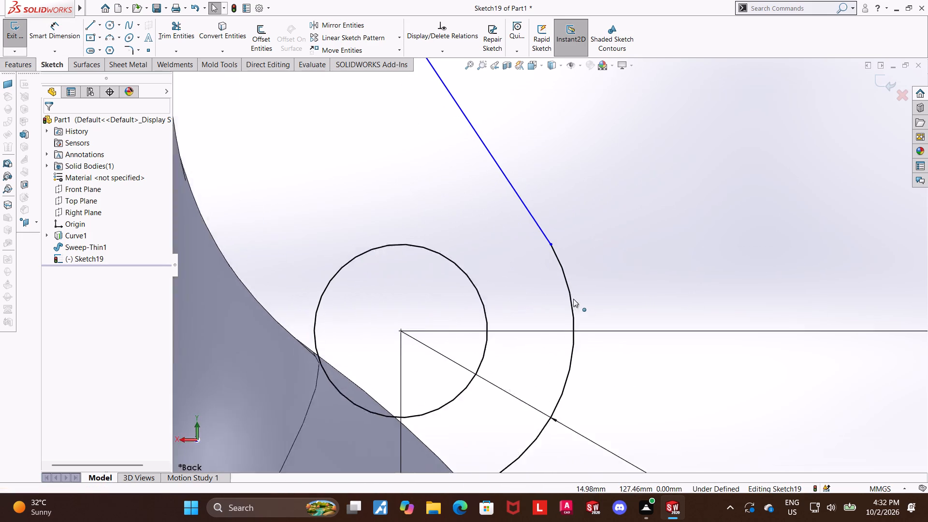
{"action": "scroll", "coordinate": [573, 299], "scroll_direction": "down", "scroll_amount": 2}
{"action": "scroll", "coordinate": [536, 220], "scroll_direction": "down", "scroll_amount": 19}
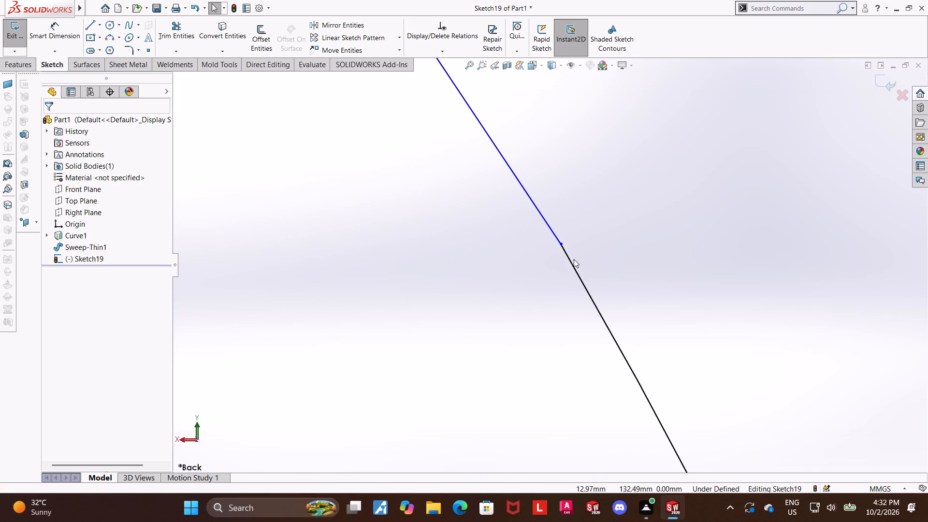
{"action": "scroll", "coordinate": [574, 258], "scroll_direction": "down", "scroll_amount": 7}
{"action": "scroll", "coordinate": [504, 191], "scroll_direction": "down", "scroll_amount": 5}
{"action": "scroll", "coordinate": [507, 199], "scroll_direction": "up", "scroll_amount": 20}
{"action": "scroll", "coordinate": [507, 199], "scroll_direction": "up", "scroll_amount": 5}
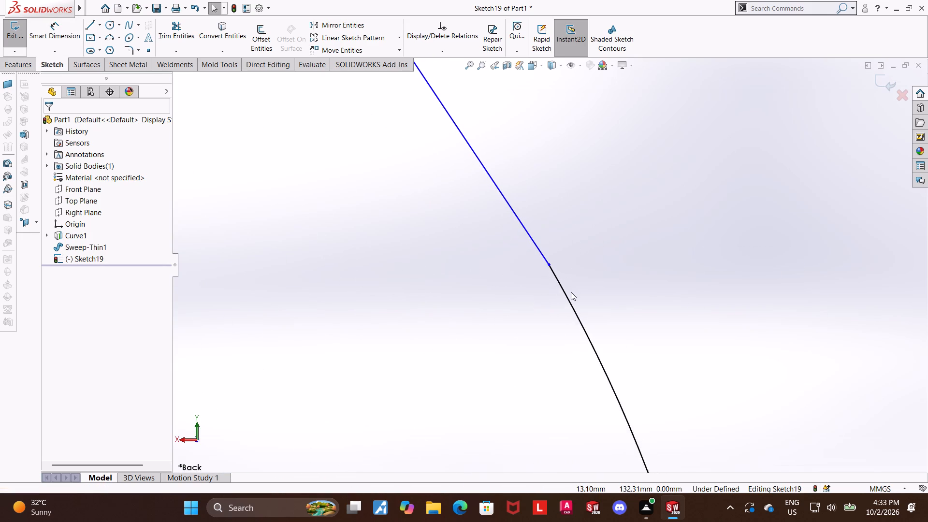
{"action": "scroll", "coordinate": [571, 292], "scroll_direction": "up", "scroll_amount": 20}
{"action": "scroll", "coordinate": [571, 292], "scroll_direction": "up", "scroll_amount": 8}
{"action": "key", "text": "Escape"}
{"action": "scroll", "coordinate": [564, 283], "scroll_direction": "down", "scroll_amount": 1}
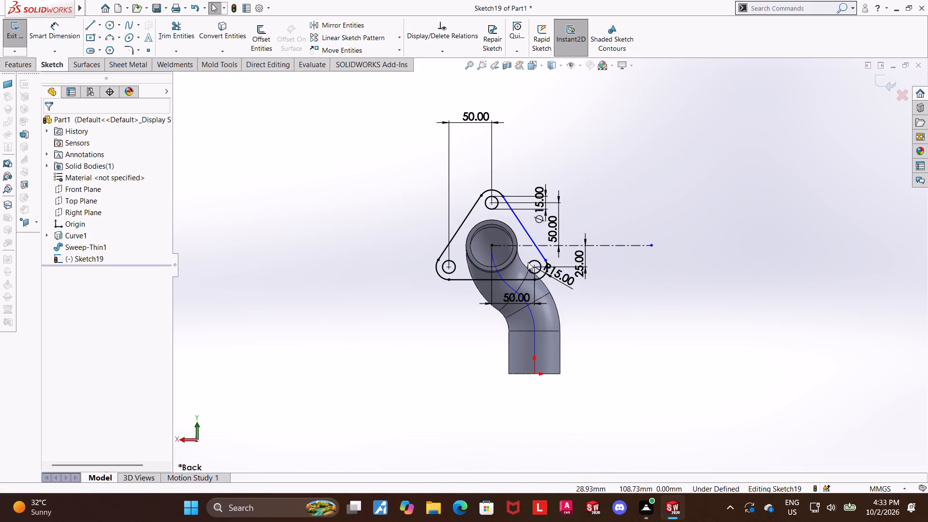
{"action": "scroll", "coordinate": [461, 223], "scroll_direction": "down", "scroll_amount": 3}
{"action": "scroll", "coordinate": [587, 218], "scroll_direction": "down", "scroll_amount": 4}
{"action": "scroll", "coordinate": [631, 272], "scroll_direction": "up", "scroll_amount": 4}
{"action": "key", "text": "Escape"}
{"action": "key", "text": "Escape"}
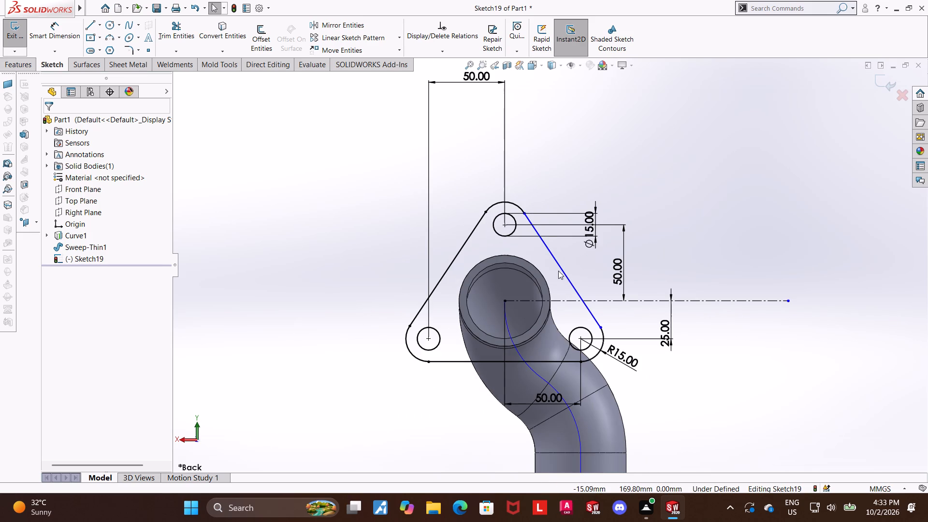
{"action": "left_click", "coordinate": [560, 271]}
{"action": "left_click", "coordinate": [751, 339]}
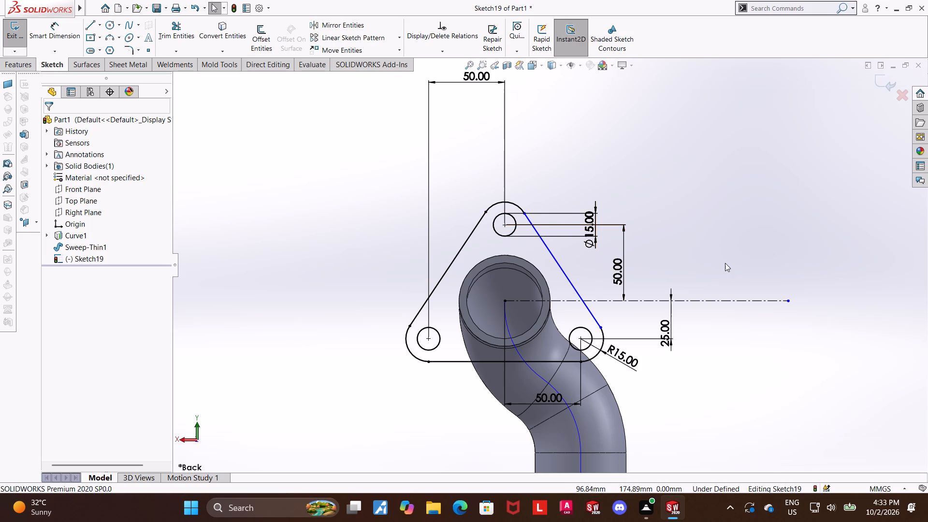
{"action": "middle_click_drag", "start_coordinate": [720, 284], "coordinate": [702, 311]}
{"action": "scroll", "coordinate": [703, 301], "scroll_direction": "up", "scroll_amount": 2}
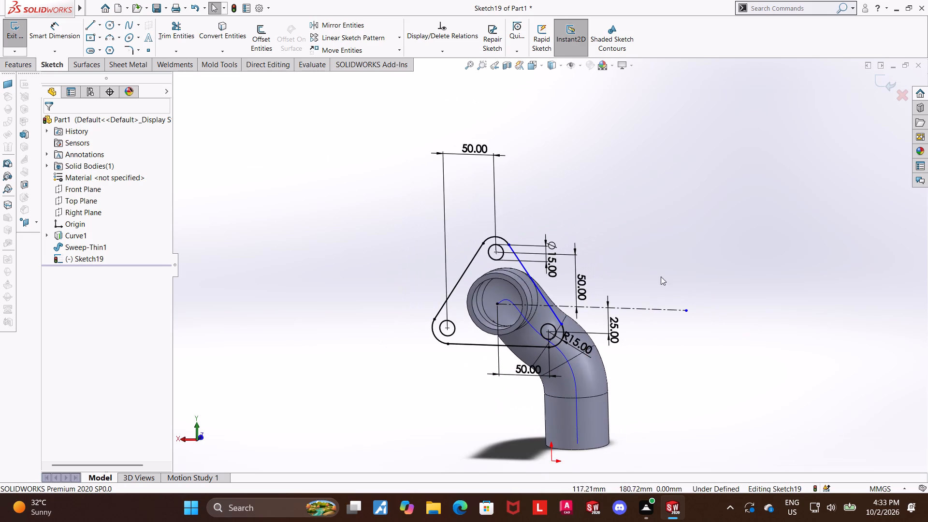
{"action": "scroll", "coordinate": [563, 298], "scroll_direction": "down", "scroll_amount": 5}
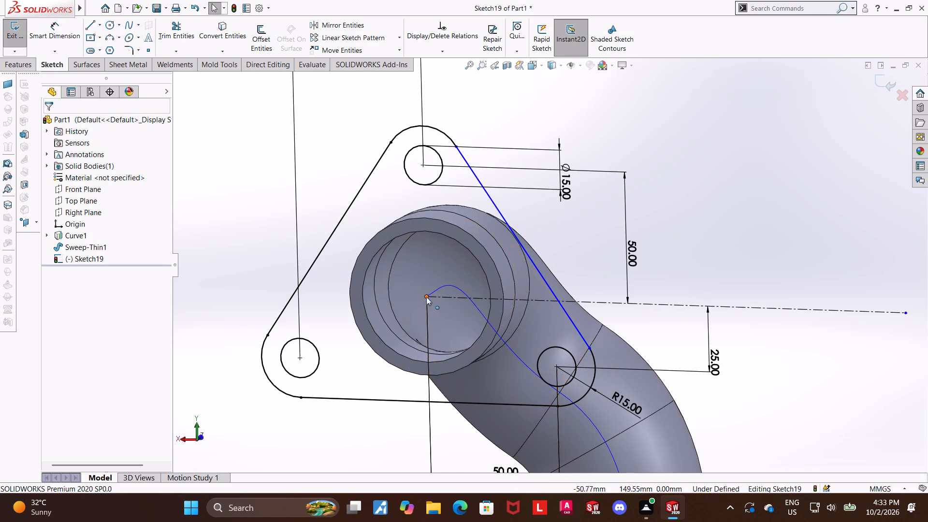
{"action": "scroll", "coordinate": [458, 305], "scroll_direction": "up", "scroll_amount": 1}
Close the flange sketch and extrude it as a Blind boss 15 mm deep, merged with the pipe.
{"action": "left_click", "coordinate": [887, 86]}
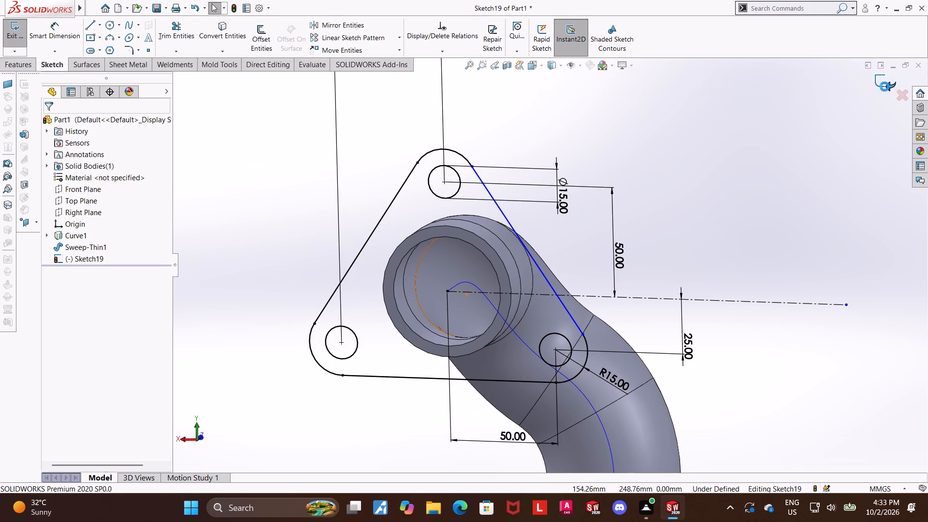
{"action": "left_click", "coordinate": [17, 42]}
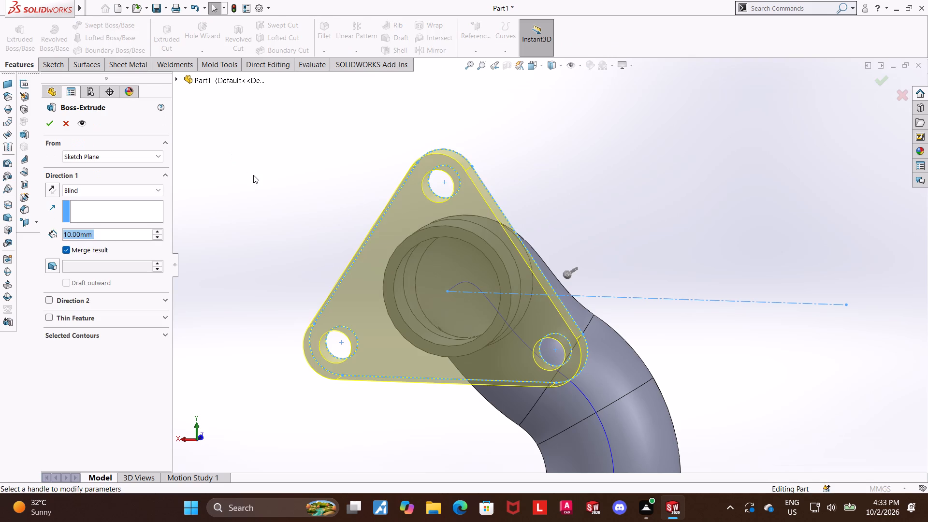
{"action": "scroll", "coordinate": [631, 241], "scroll_direction": "up", "scroll_amount": 2}
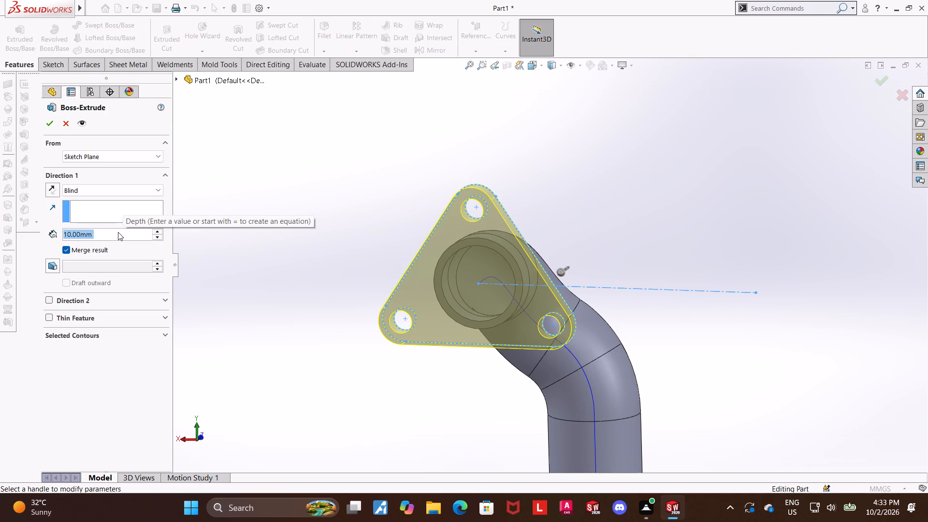
{"action": "type", "text": "15"}
{"action": "key", "text": "Return"}
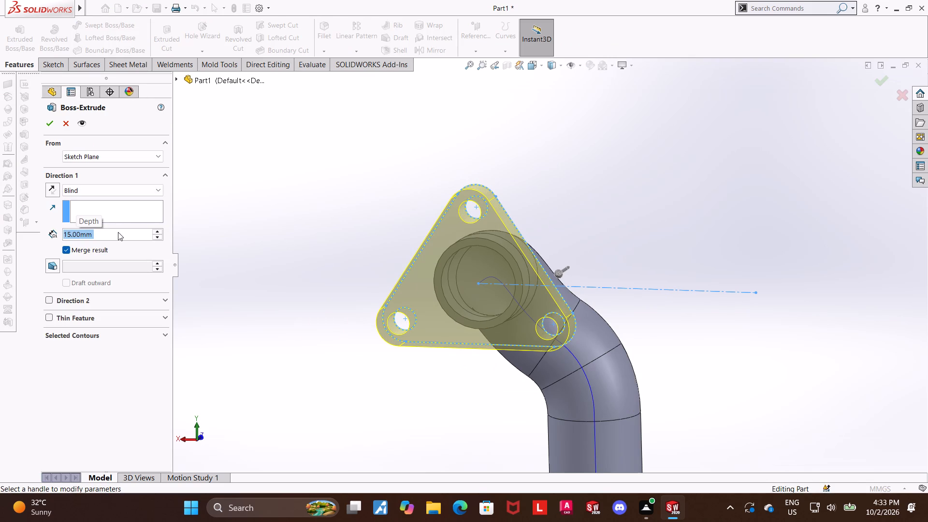
{"action": "left_click", "coordinate": [55, 119]}
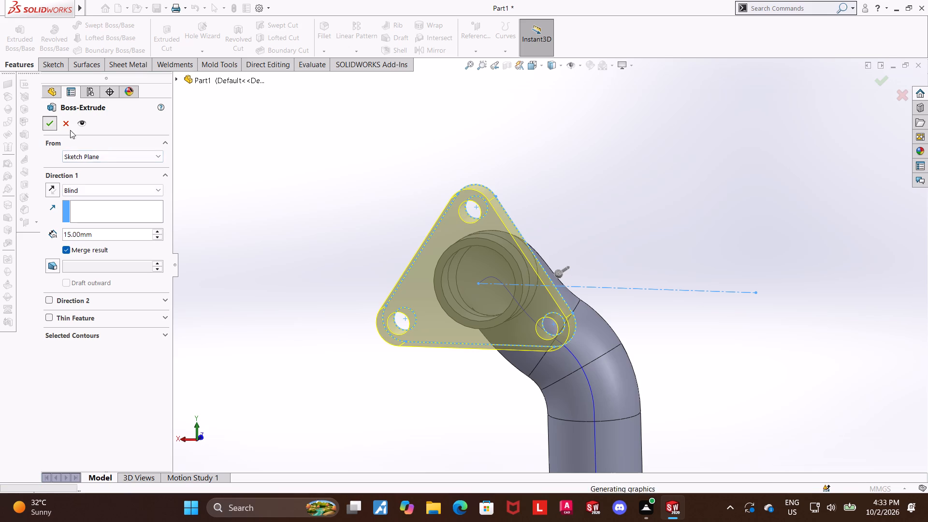
{"action": "left_click", "coordinate": [233, 264]}
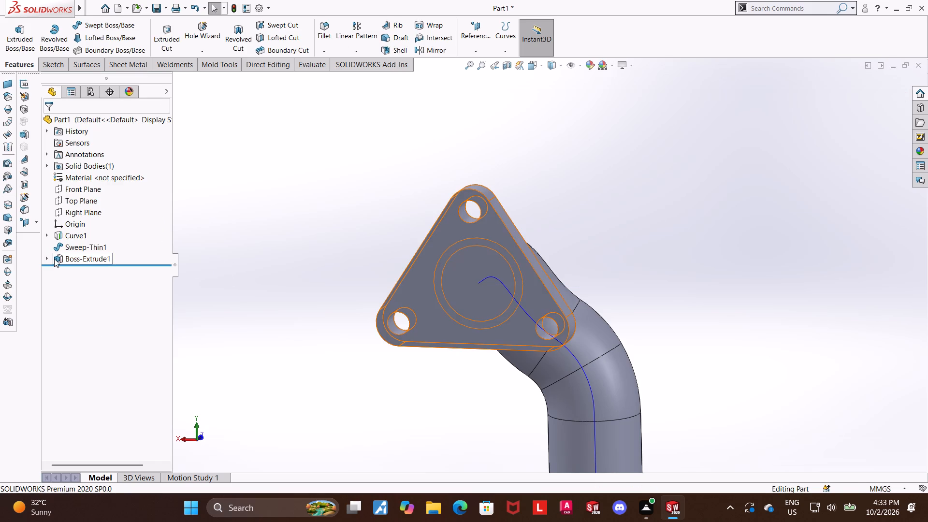
Edit the flange's sketch, convert the pipe's inner circular edge into it to open the bore, and exit the sketch.
{"action": "left_click", "coordinate": [47, 258]}
{"action": "left_click", "coordinate": [72, 267]}
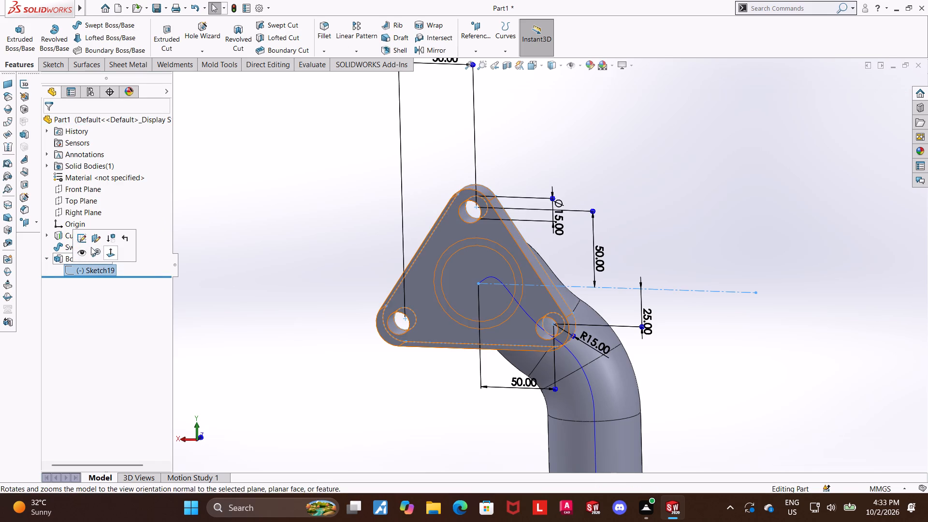
{"action": "left_click", "coordinate": [80, 246]}
{"action": "left_click", "coordinate": [106, 270]}
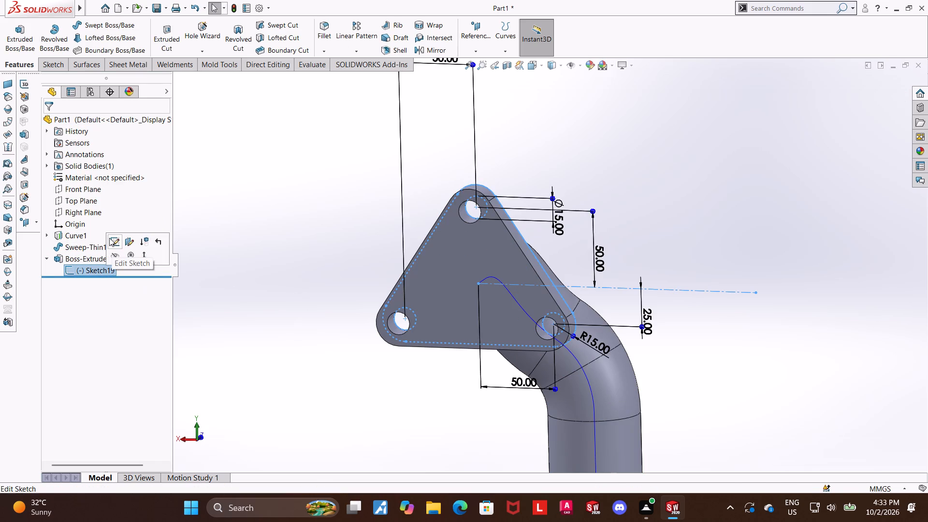
{"action": "left_click", "coordinate": [111, 239]}
{"action": "left_click", "coordinate": [111, 268]}
{"action": "left_click", "coordinate": [134, 256]}
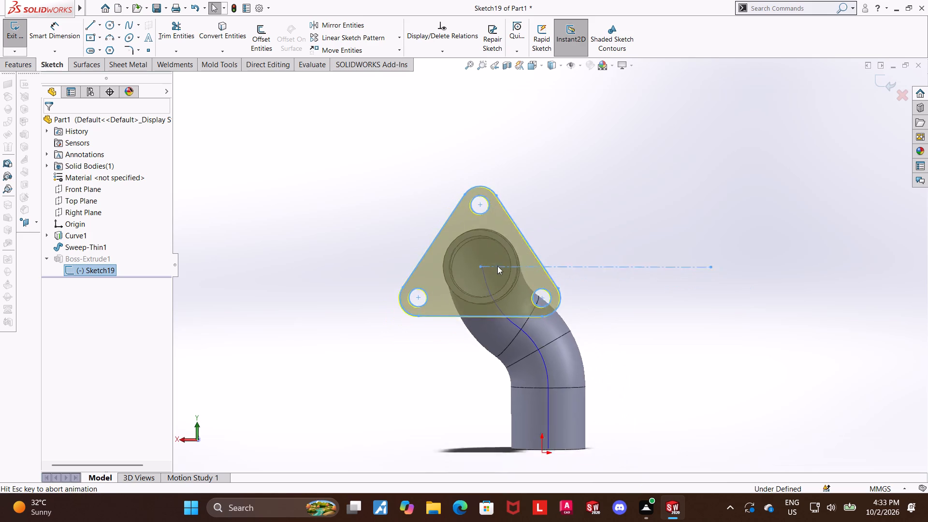
{"action": "scroll", "coordinate": [549, 249], "scroll_direction": "down", "scroll_amount": 3}
{"action": "left_click", "coordinate": [214, 16]}
{"action": "left_click", "coordinate": [222, 31]}
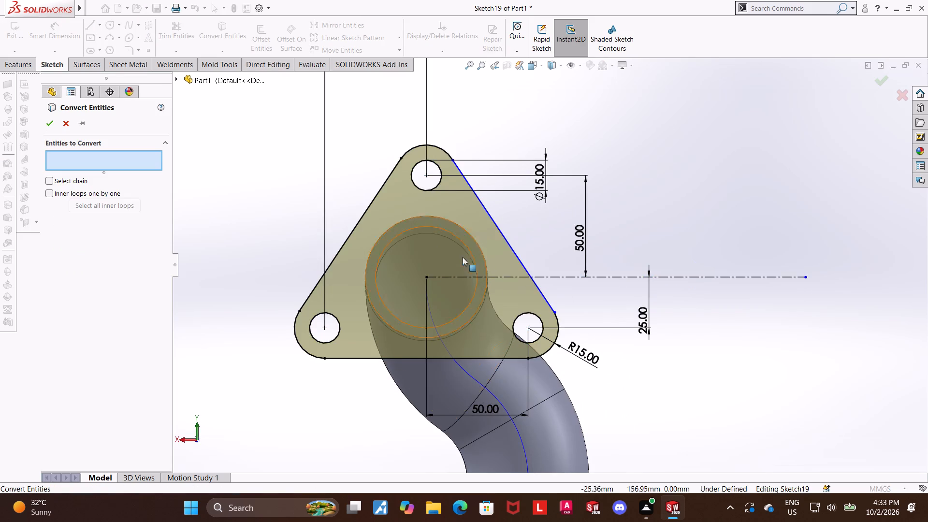
{"action": "scroll", "coordinate": [455, 255], "scroll_direction": "down", "scroll_amount": 2}
{"action": "left_click", "coordinate": [449, 219]}
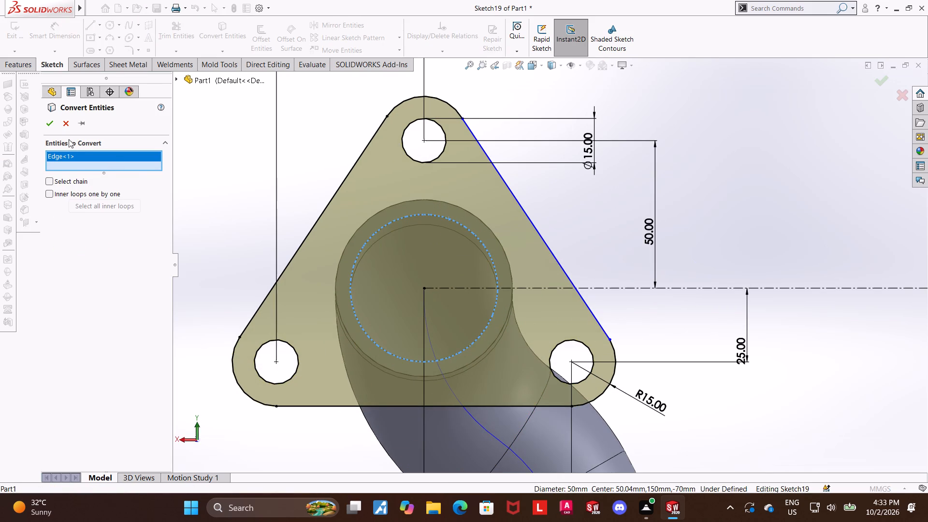
{"action": "left_click", "coordinate": [54, 122]}
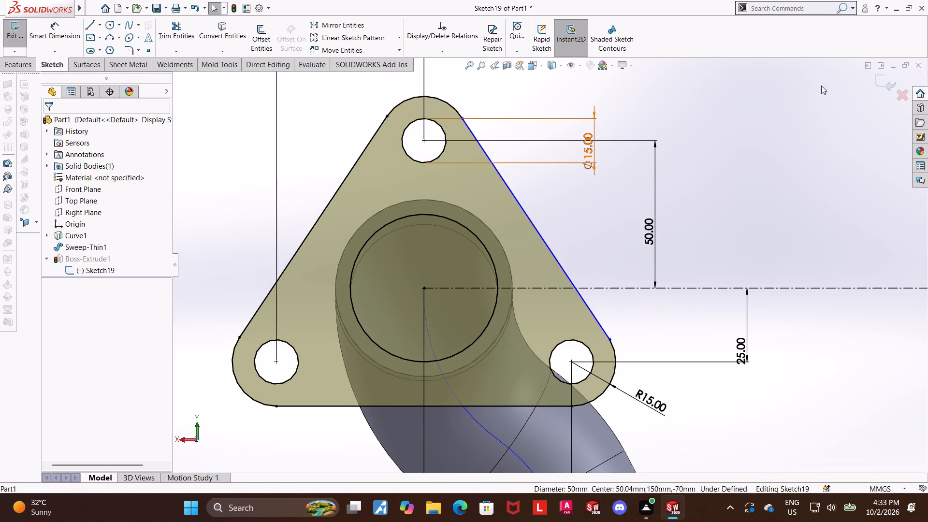
{"action": "left_click", "coordinate": [885, 80]}
Inspect the extruded flange and its pipe opening from an angled view.
{"action": "scroll", "coordinate": [768, 207], "scroll_direction": "up", "scroll_amount": 3}
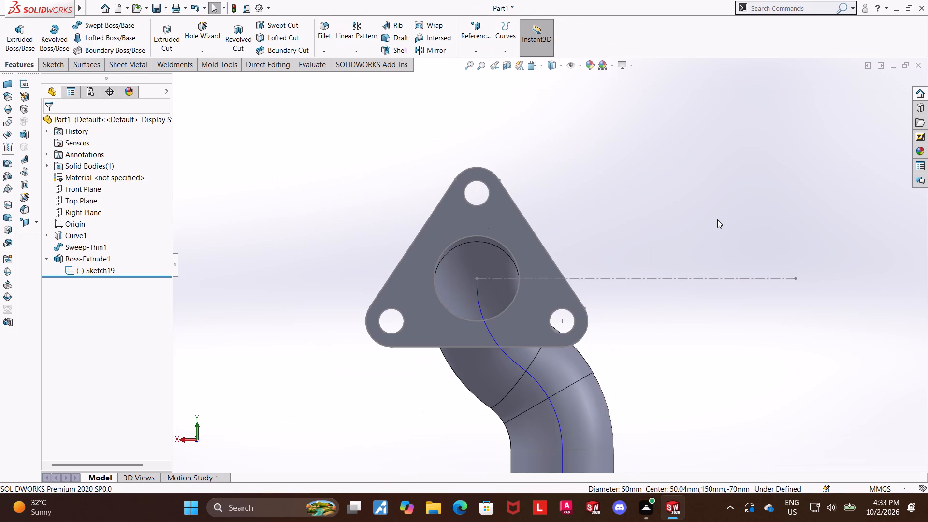
{"action": "left_click", "coordinate": [717, 219]}
{"action": "middle_click_drag", "start_coordinate": [710, 225], "coordinate": [709, 251]}
{"action": "left_click", "coordinate": [687, 273]}
{"action": "middle_click_drag", "start_coordinate": [684, 274], "coordinate": [663, 296]}
{"action": "scroll", "coordinate": [570, 298], "scroll_direction": "down", "scroll_amount": 2}
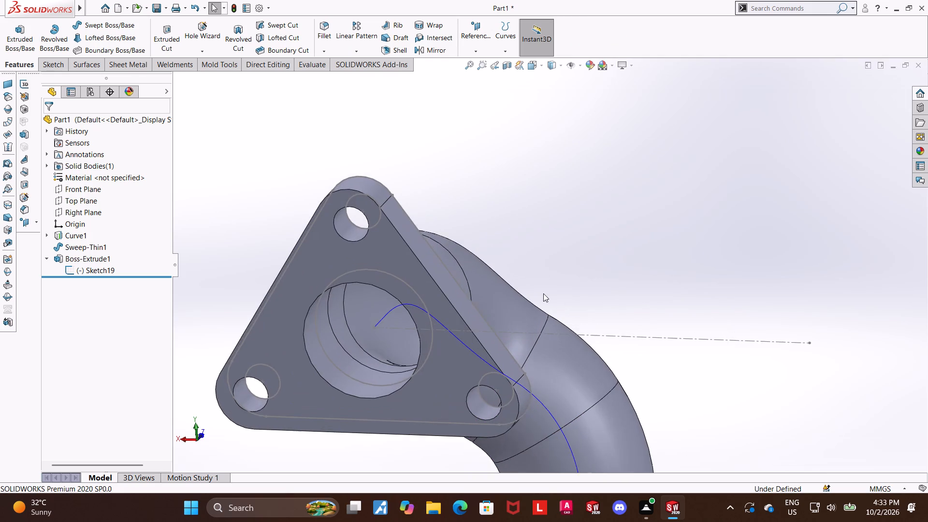
{"action": "scroll", "coordinate": [543, 291], "scroll_direction": "up", "scroll_amount": 3}
{"action": "scroll", "coordinate": [377, 305], "scroll_direction": "down", "scroll_amount": 2}
{"action": "scroll", "coordinate": [511, 309], "scroll_direction": "down", "scroll_amount": 2}
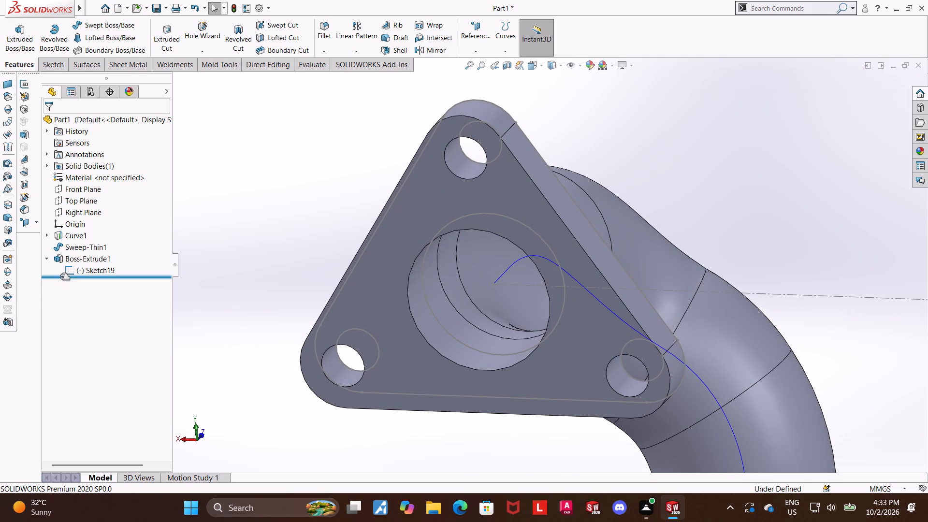
Reopen the flange's sketch and try to add an Equal relation between all three straight sides of the triangle.
{"action": "left_click", "coordinate": [69, 266]}
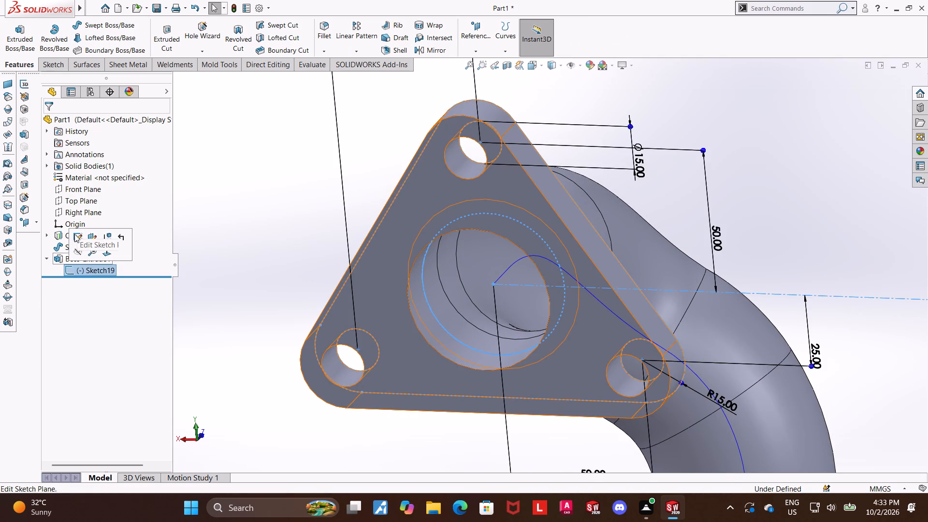
{"action": "left_click", "coordinate": [74, 234]}
{"action": "left_click", "coordinate": [87, 271]}
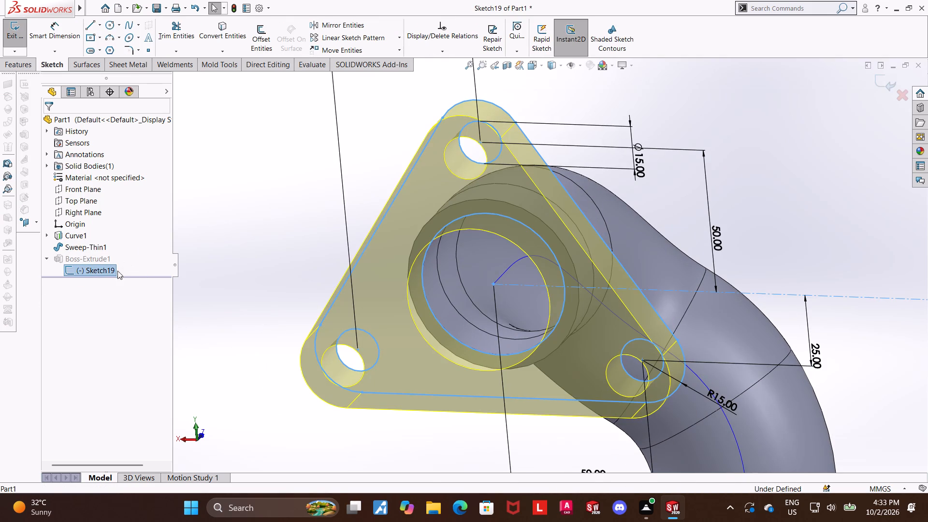
{"action": "left_click", "coordinate": [111, 272]}
{"action": "left_click", "coordinate": [130, 258]}
{"action": "left_click", "coordinate": [114, 268]}
{"action": "left_click", "coordinate": [139, 255]}
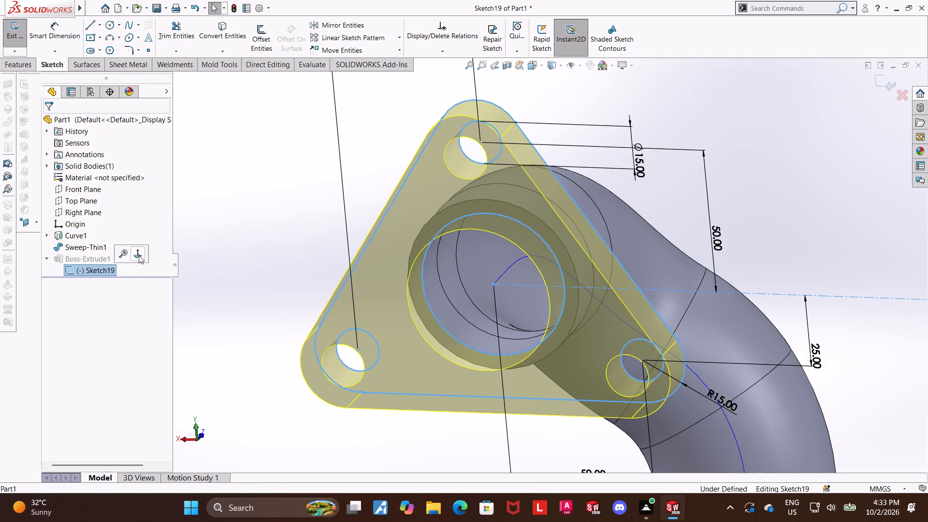
{"action": "left_click", "coordinate": [701, 326]}
{"action": "scroll", "coordinate": [487, 304], "scroll_direction": "down", "scroll_amount": 3}
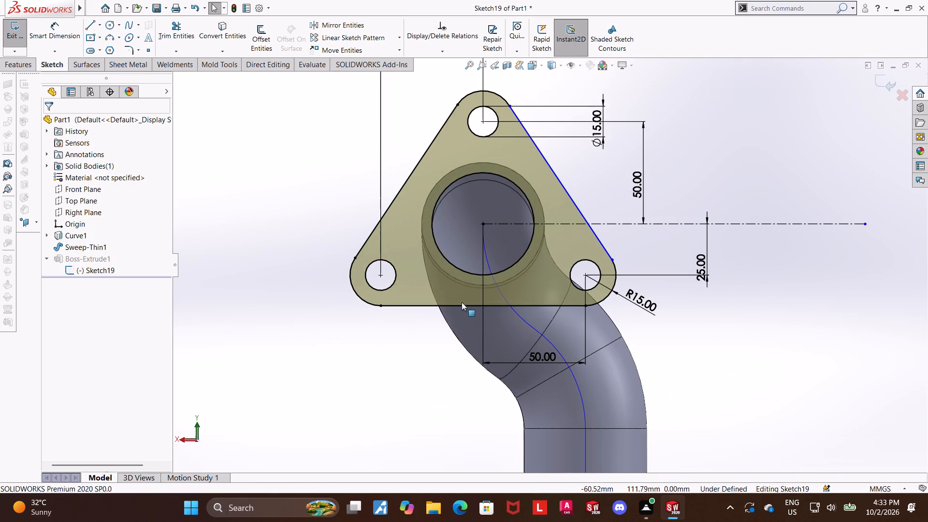
{"action": "left_click", "coordinate": [459, 305]}
{"action": "left_click", "coordinate": [406, 182], "text": "ctrl"}
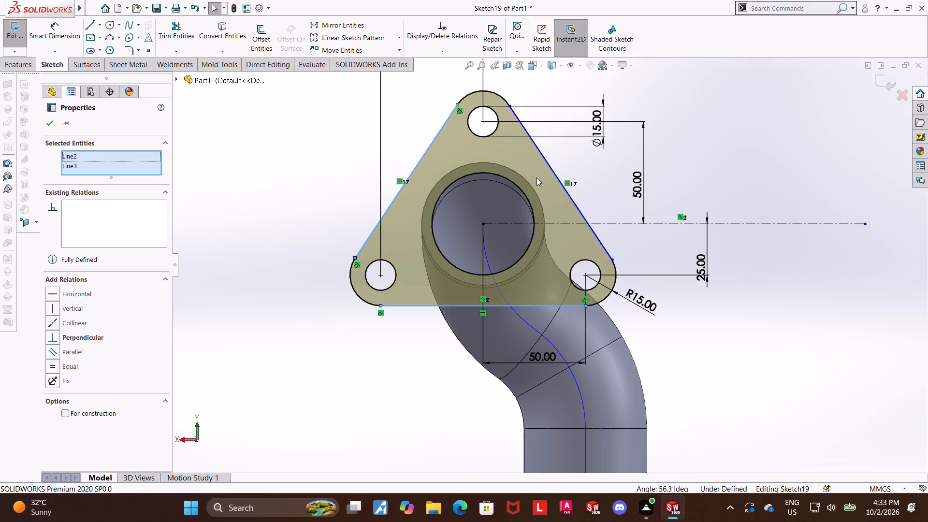
{"action": "left_click", "coordinate": [553, 174], "text": "ctrl"}
{"action": "left_click", "coordinate": [53, 359]}
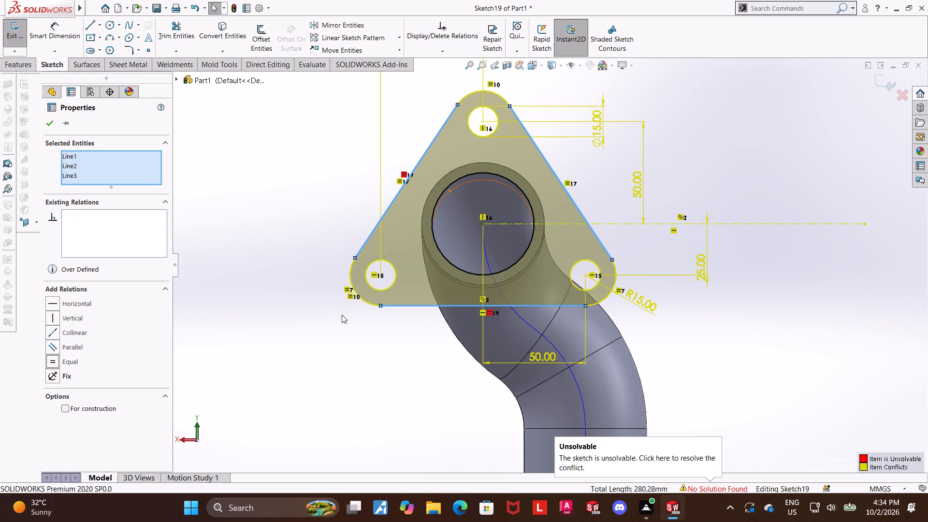
Undo the Equal relation added between the triangle's three straight sides.
{"action": "key", "text": "ctrl+z"}
{"action": "key", "text": "Escape"}
{"action": "left_click", "coordinate": [876, 392]}
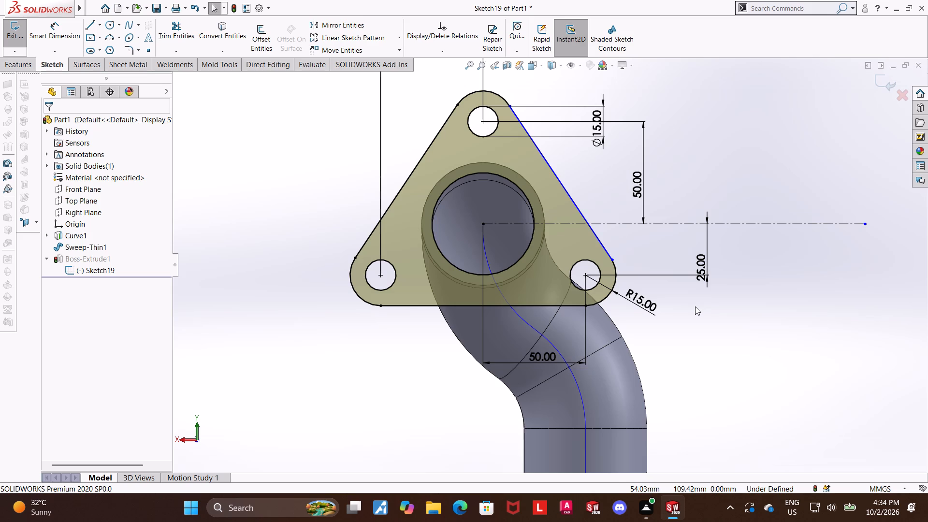
{"action": "key", "text": "Escape"}
{"action": "key", "text": "Escape"}
Trim away both portions of the under-defined right slanted side, above and below the horizontal centerline.
{"action": "scroll", "coordinate": [614, 215], "scroll_direction": "up", "scroll_amount": 4}
{"action": "scroll", "coordinate": [567, 205], "scroll_direction": "down", "scroll_amount": 2}
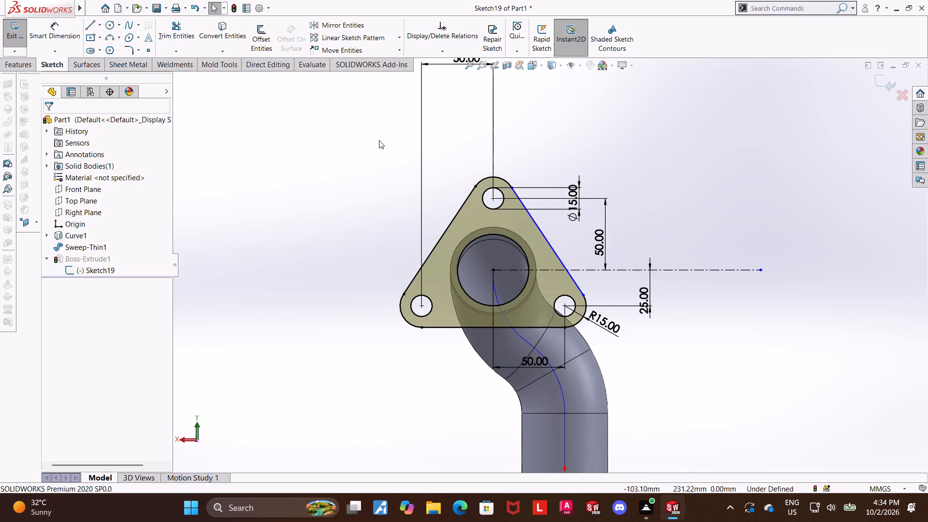
{"action": "left_click", "coordinate": [182, 39]}
{"action": "scroll", "coordinate": [560, 280], "scroll_direction": "down", "scroll_amount": 2}
{"action": "left_click_drag", "start_coordinate": [552, 217], "coordinate": [533, 232]}
{"action": "key", "text": "Escape"}
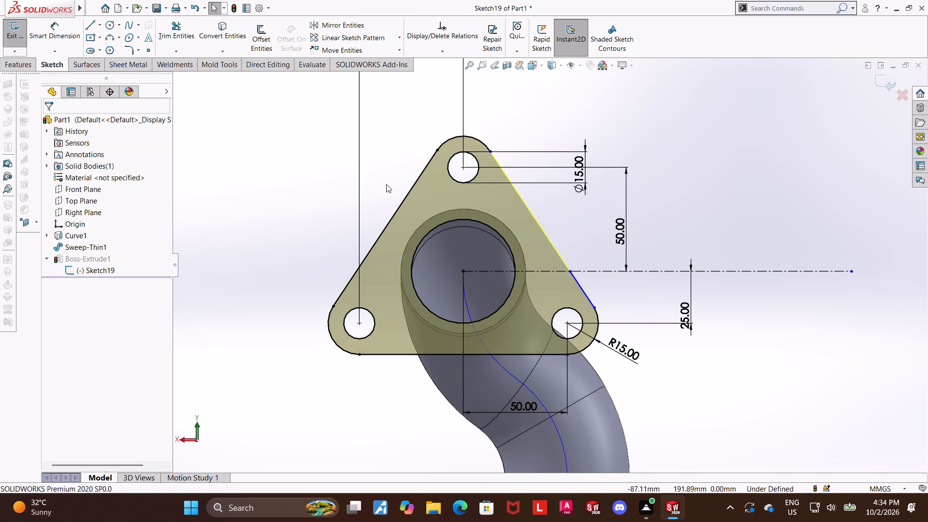
{"action": "key", "text": "Escape"}
{"action": "scroll", "coordinate": [605, 268], "scroll_direction": "down", "scroll_amount": 4}
{"action": "left_click", "coordinate": [168, 33]}
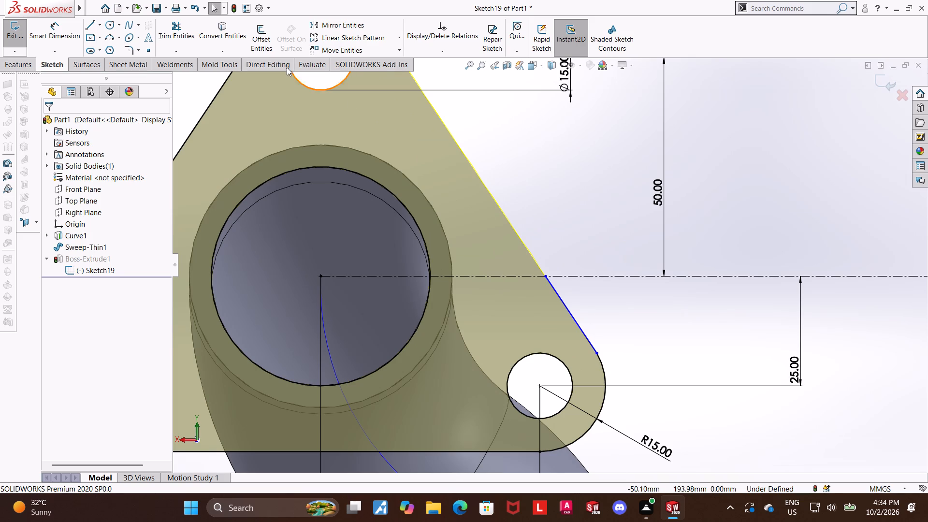
{"action": "left_click", "coordinate": [183, 38]}
{"action": "left_click_drag", "start_coordinate": [596, 307], "coordinate": [562, 327]}
{"action": "key", "text": "Escape"}
{"action": "scroll", "coordinate": [602, 295], "scroll_direction": "up", "scroll_amount": 5}
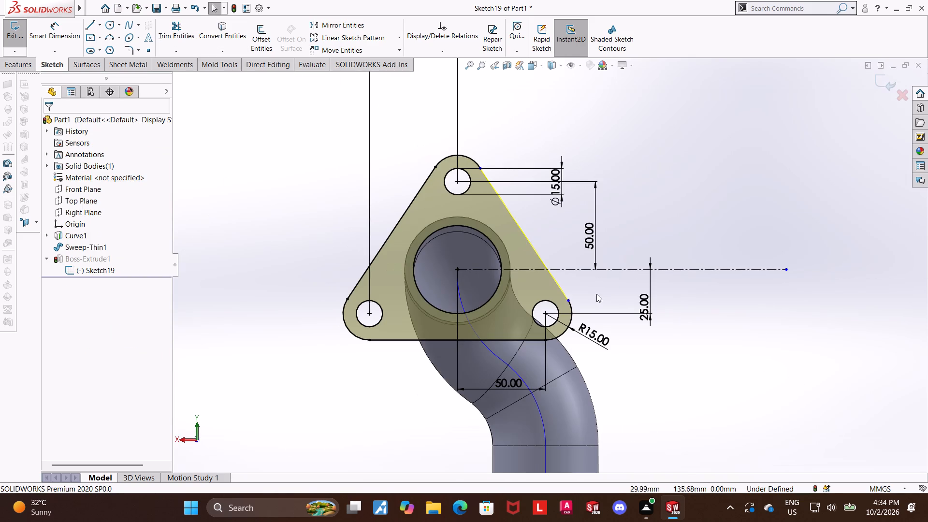
{"action": "key", "text": "Escape"}
{"action": "key", "text": "Escape"}
Redraw the right slanted side as a line about 90 mm long joining the top arc's end to the lower-right arc's end.
{"action": "double_click", "coordinate": [87, 26]}
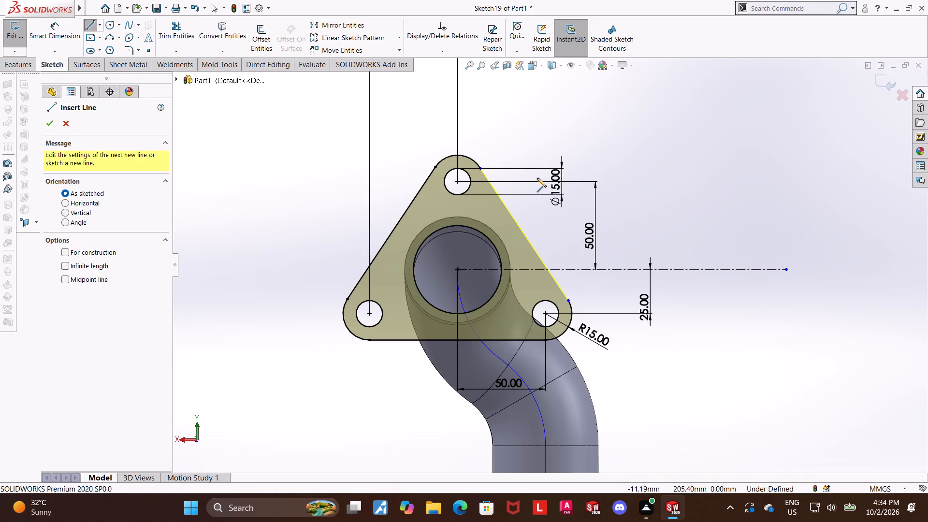
{"action": "left_click", "coordinate": [478, 168]}
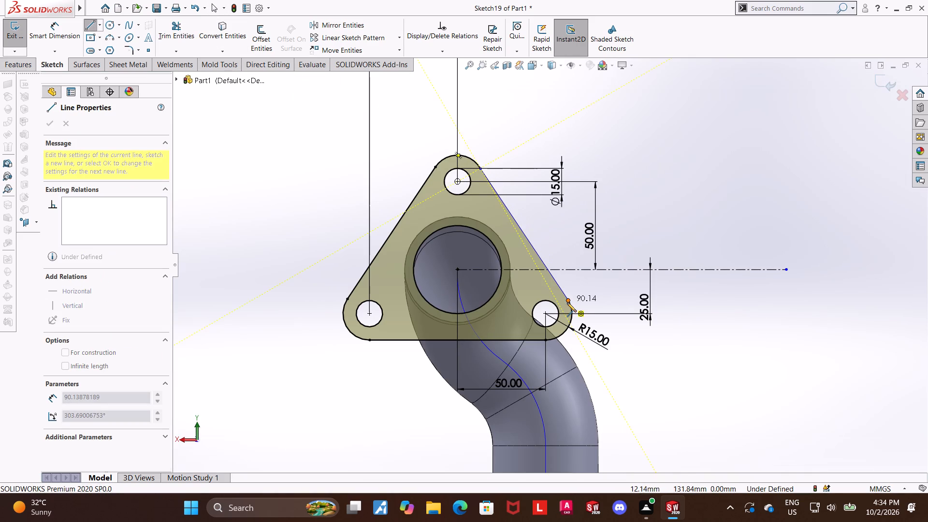
{"action": "left_click", "coordinate": [567, 300]}
{"action": "key", "text": "Escape"}
{"action": "key", "text": "Escape"}
{"action": "key", "text": "Escape"}
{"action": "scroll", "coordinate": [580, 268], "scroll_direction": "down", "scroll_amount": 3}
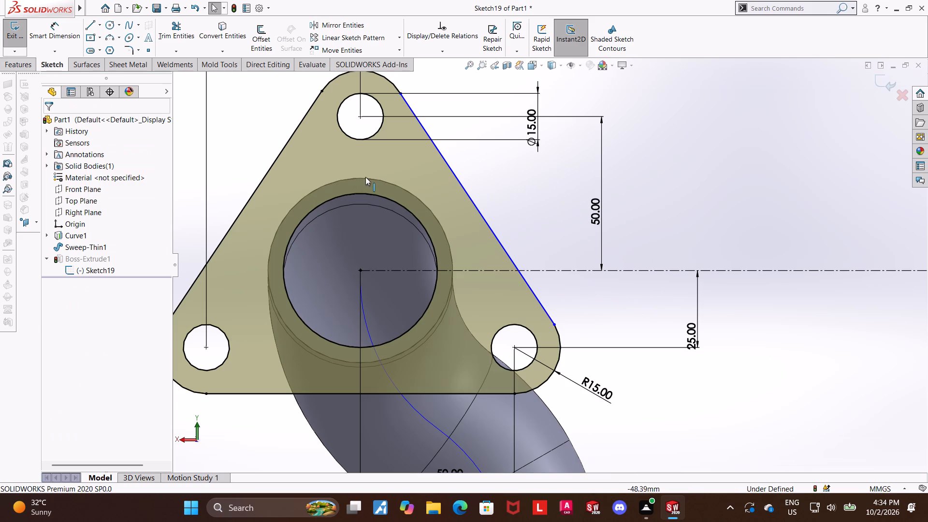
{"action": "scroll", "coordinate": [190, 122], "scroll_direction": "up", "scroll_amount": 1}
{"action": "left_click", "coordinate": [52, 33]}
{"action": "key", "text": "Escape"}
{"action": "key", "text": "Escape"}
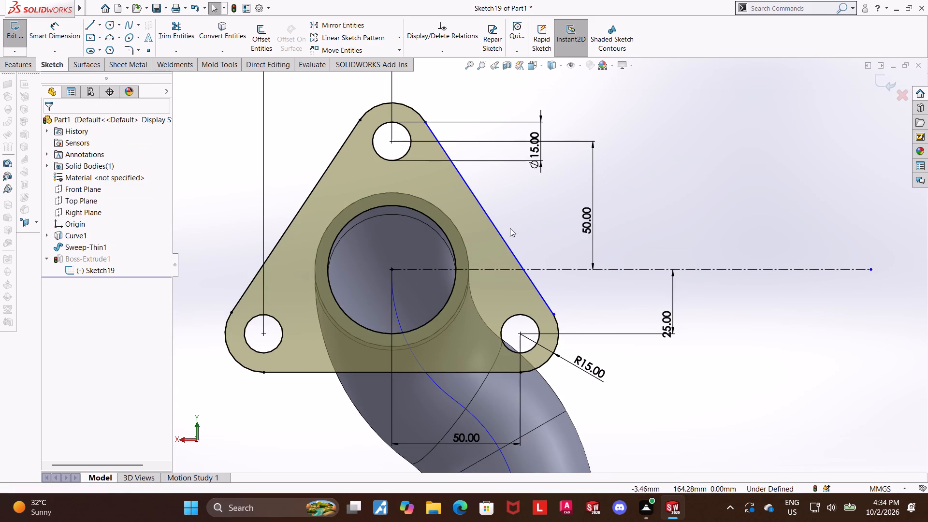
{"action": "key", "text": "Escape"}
Add an Equal relation between the triangle's left and right slanted sides.
{"action": "left_click", "coordinate": [496, 229]}
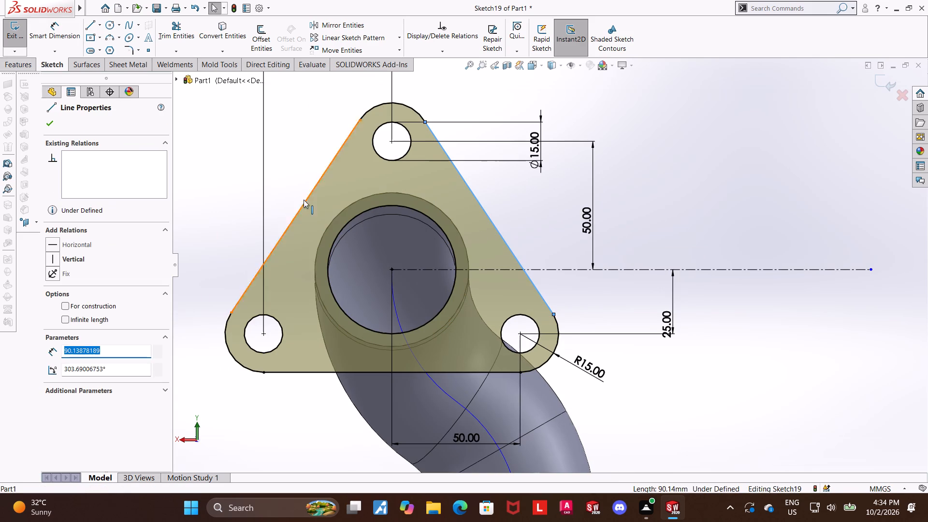
{"action": "left_click", "coordinate": [307, 200], "text": "ctrl"}
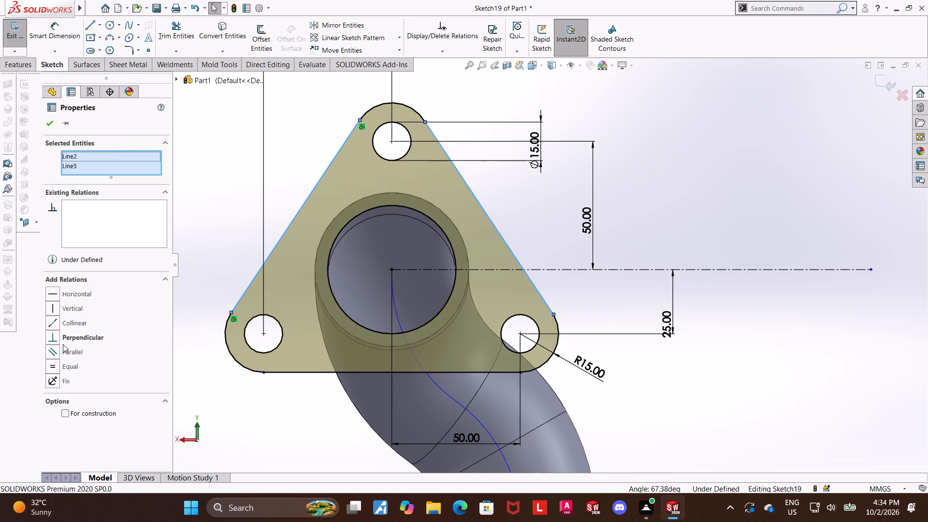
{"action": "left_click", "coordinate": [53, 366]}
{"action": "key", "text": "Escape"}
{"action": "key", "text": "Escape"}
Add a Tangent relation between the redrawn right slanted side and the lower-right corner arc.
{"action": "left_click", "coordinate": [556, 323]}
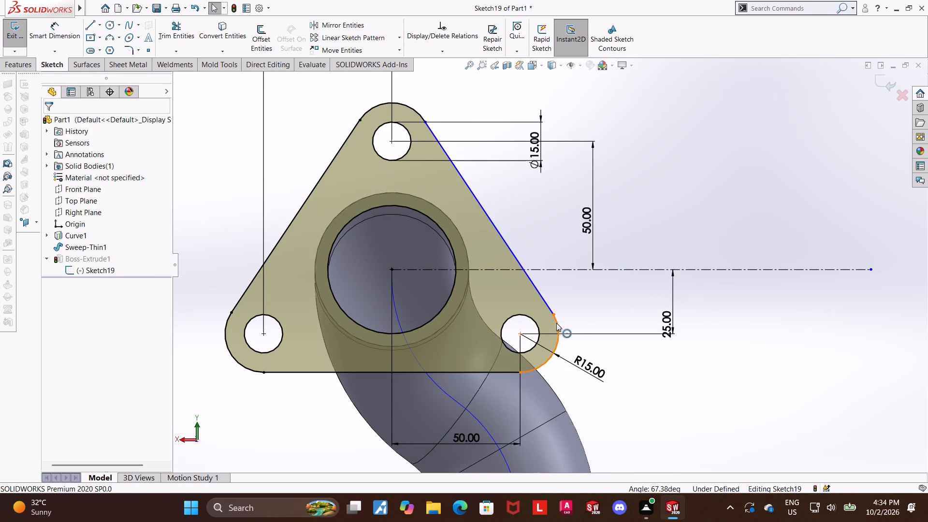
{"action": "left_click", "coordinate": [545, 301], "text": "ctrl"}
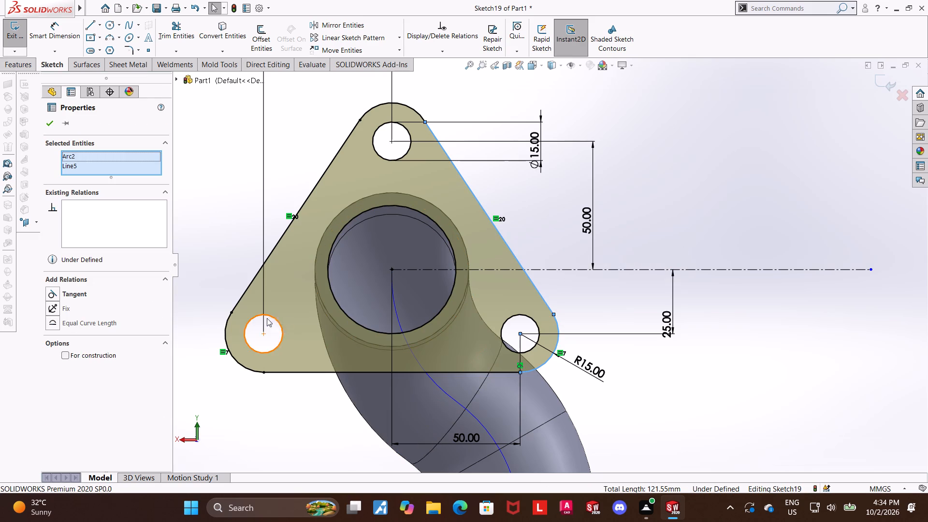
{"action": "left_click", "coordinate": [55, 296]}
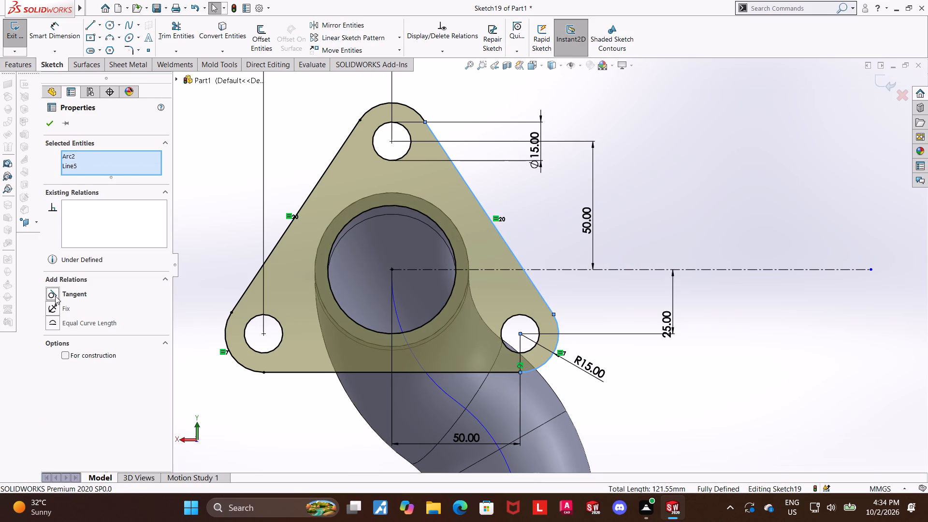
{"action": "key", "text": "Escape"}
{"action": "key", "text": "Escape"}
{"action": "left_click", "coordinate": [722, 167]}
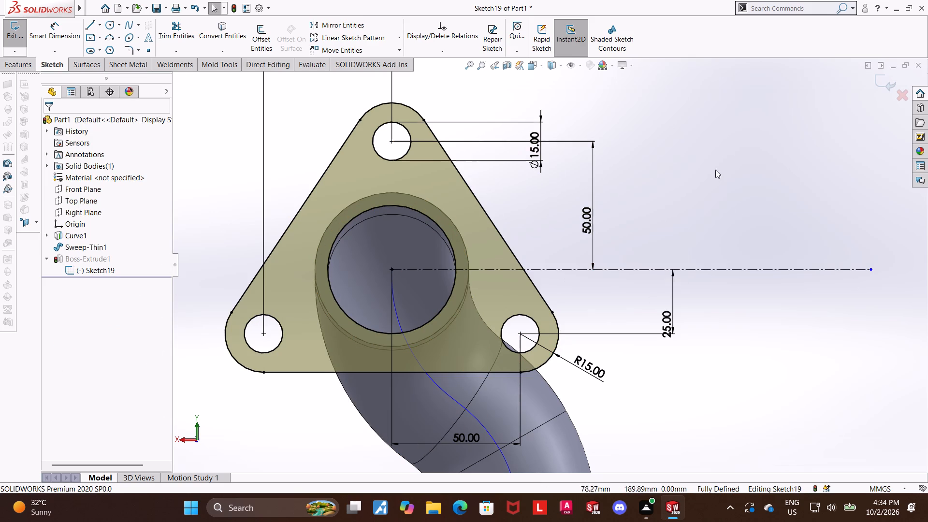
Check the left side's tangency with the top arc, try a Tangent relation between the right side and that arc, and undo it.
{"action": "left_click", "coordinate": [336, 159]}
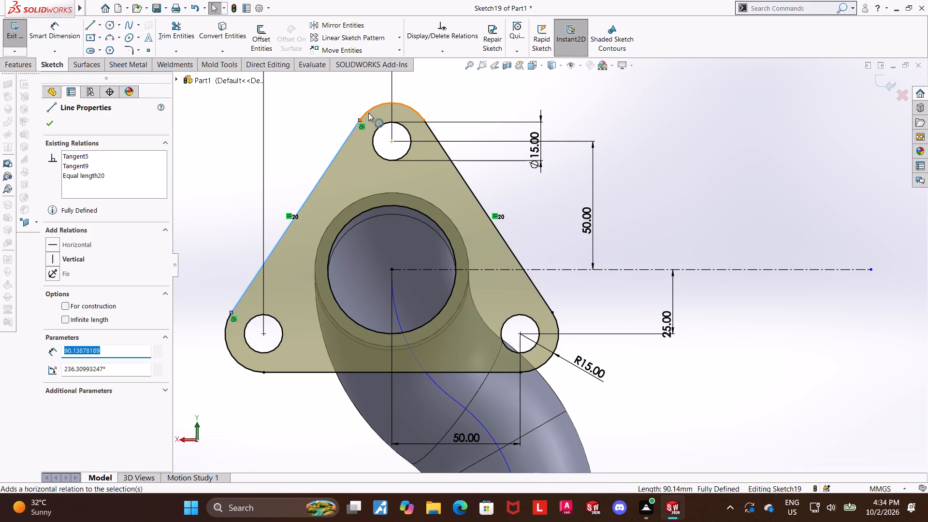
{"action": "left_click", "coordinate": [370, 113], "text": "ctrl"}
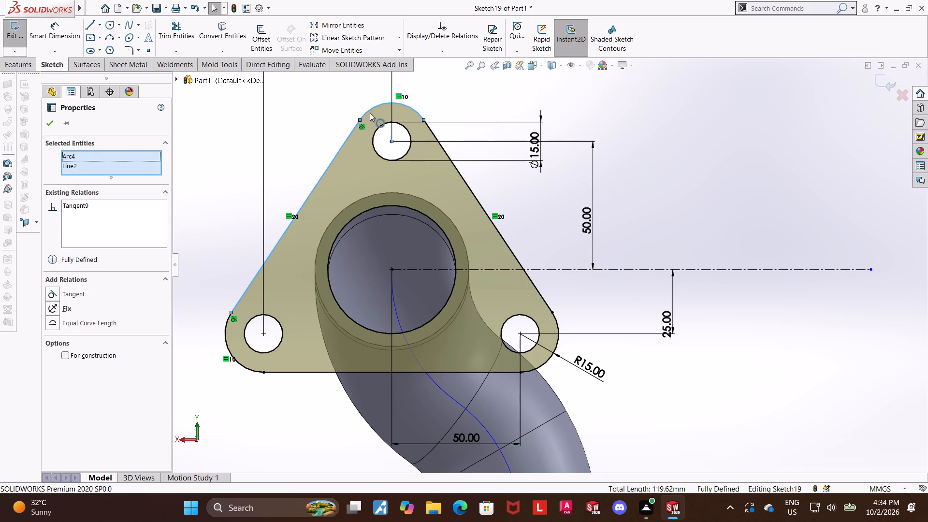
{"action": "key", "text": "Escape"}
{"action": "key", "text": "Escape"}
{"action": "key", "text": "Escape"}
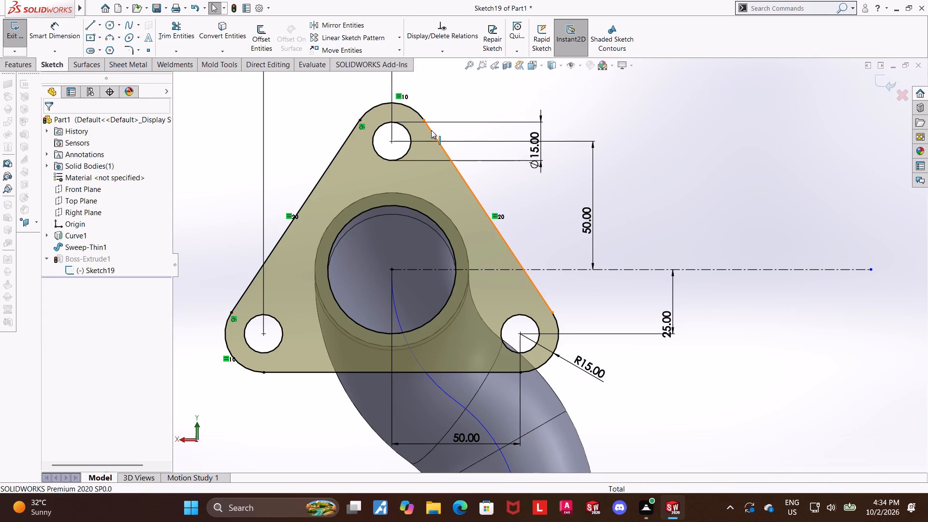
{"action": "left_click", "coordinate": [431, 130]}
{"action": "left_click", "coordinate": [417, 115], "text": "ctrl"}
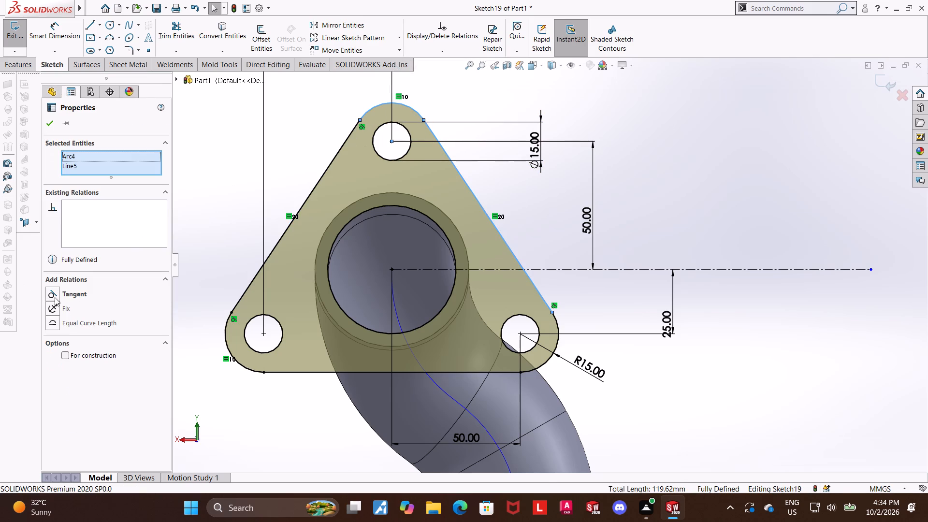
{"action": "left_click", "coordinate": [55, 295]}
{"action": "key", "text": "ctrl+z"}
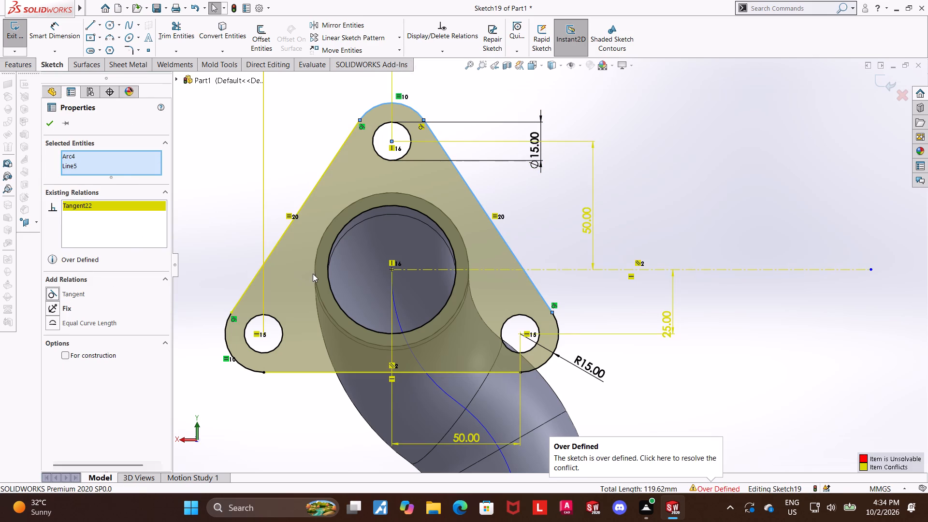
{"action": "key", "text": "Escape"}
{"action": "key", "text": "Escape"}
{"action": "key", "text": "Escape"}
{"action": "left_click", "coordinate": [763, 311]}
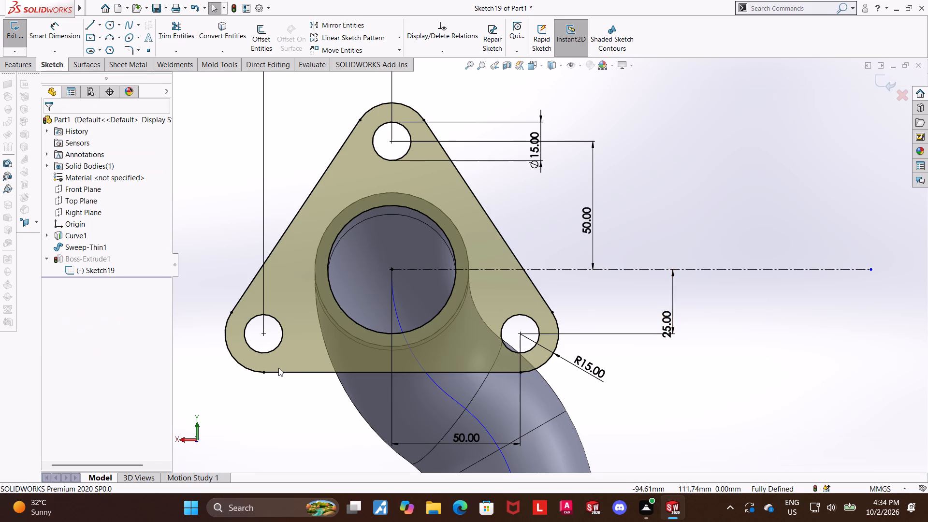
Exit the flange sketch, keeping its changes, so the extrusion rebuilds.
{"action": "left_click", "coordinate": [290, 371]}
{"action": "left_click", "coordinate": [691, 374]}
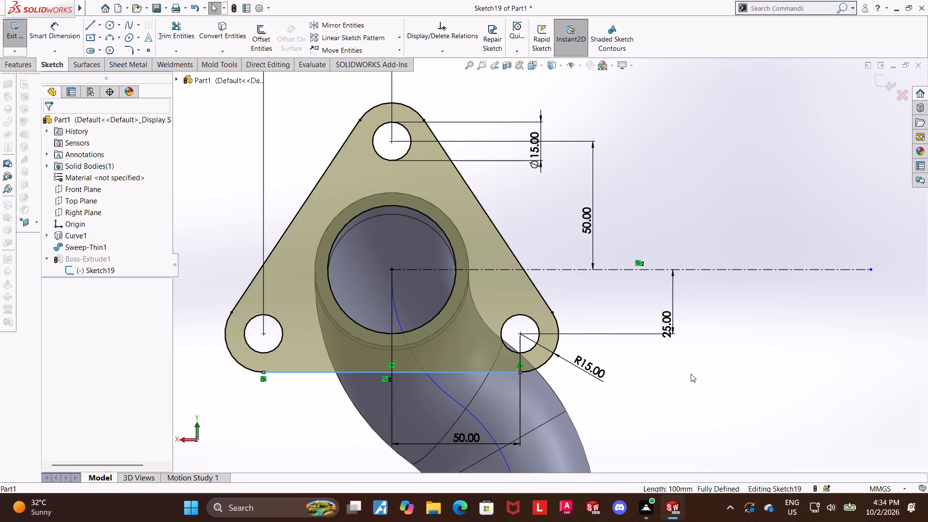
{"action": "scroll", "coordinate": [726, 371], "scroll_direction": "up", "scroll_amount": 4}
{"action": "left_click", "coordinate": [700, 327]}
{"action": "scroll", "coordinate": [477, 262], "scroll_direction": "down", "scroll_amount": 1}
{"action": "scroll", "coordinate": [504, 198], "scroll_direction": "down", "scroll_amount": 1}
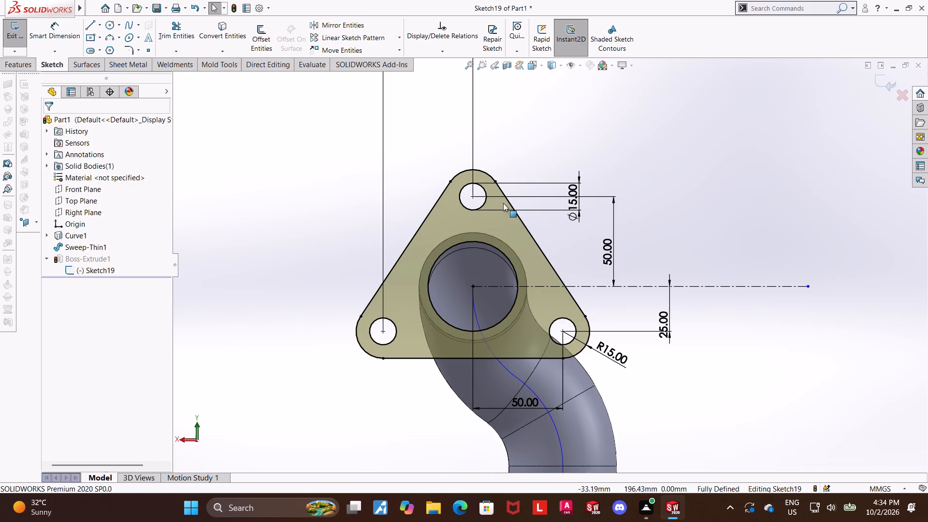
{"action": "scroll", "coordinate": [835, 88], "scroll_direction": "down", "scroll_amount": 1}
{"action": "scroll", "coordinate": [767, 212], "scroll_direction": "up", "scroll_amount": 3}
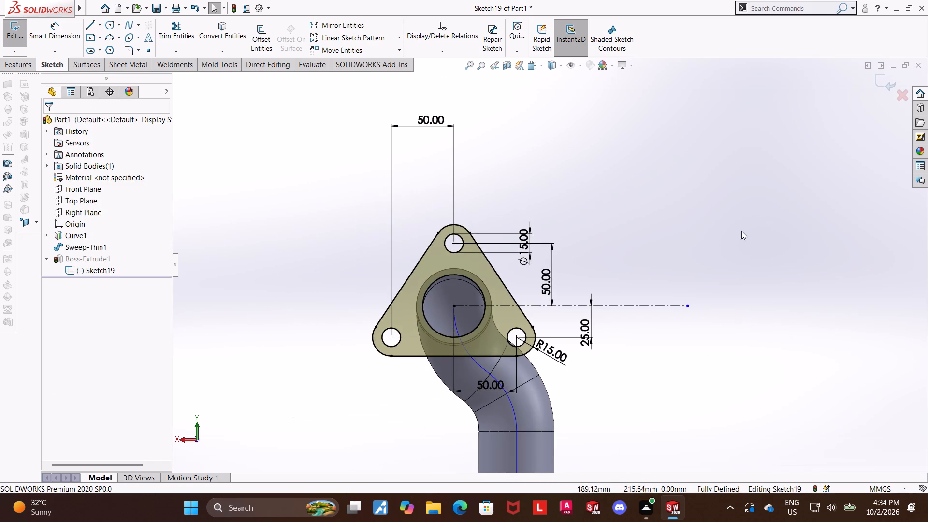
{"action": "left_click", "coordinate": [585, 265]}
{"action": "left_click", "coordinate": [885, 76]}
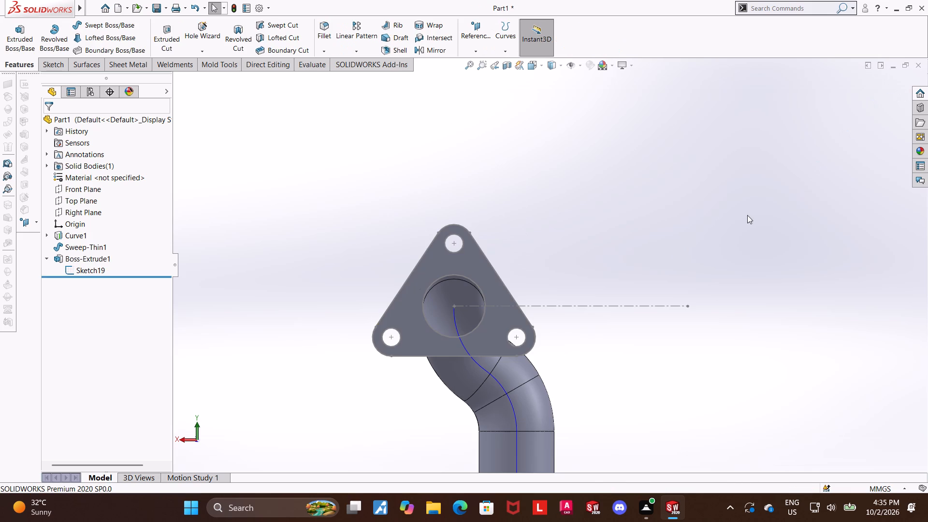
{"action": "left_click", "coordinate": [750, 229]}
Hide the flange's sketch and the pipe's path curve, Curve1.
{"action": "middle_click_drag", "start_coordinate": [826, 242], "coordinate": [808, 264]}
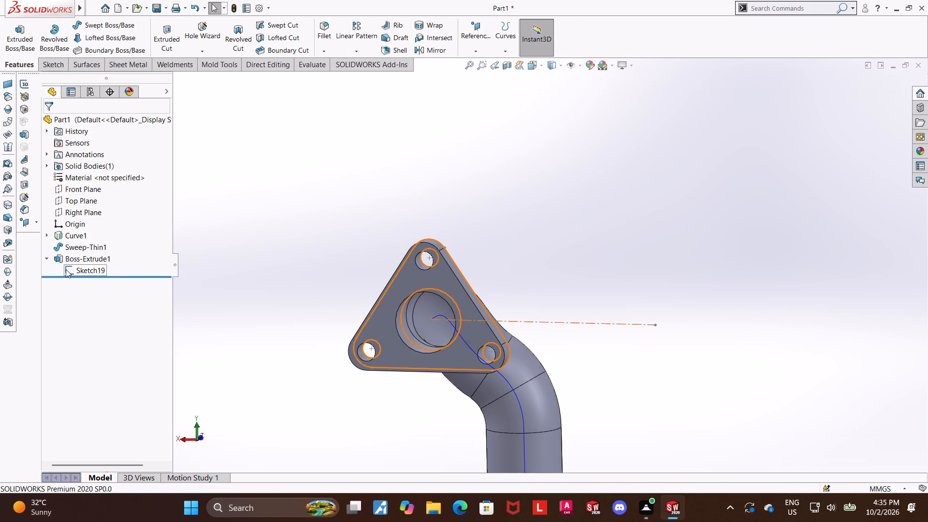
{"action": "right_click", "coordinate": [66, 269]}
{"action": "left_click", "coordinate": [74, 258]}
{"action": "left_click", "coordinate": [49, 258]}
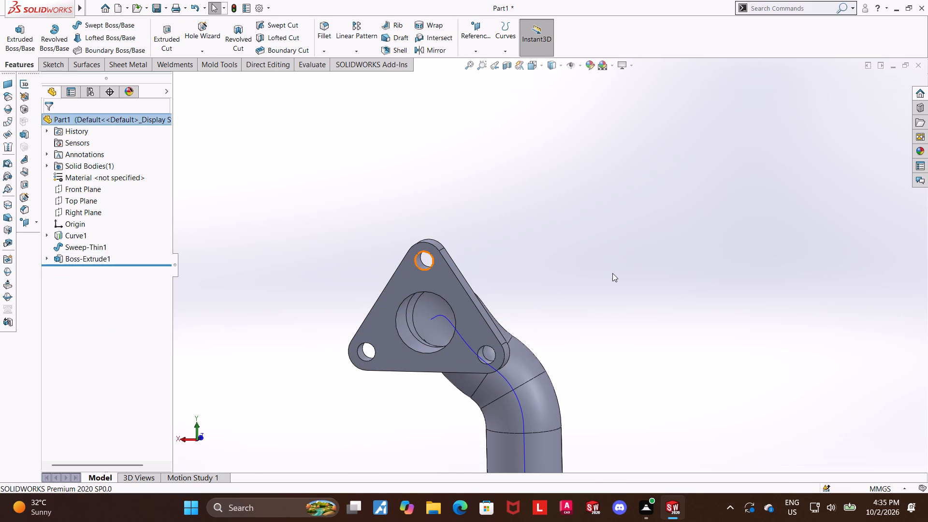
{"action": "left_click", "coordinate": [612, 273]}
{"action": "right_click", "coordinate": [58, 237]}
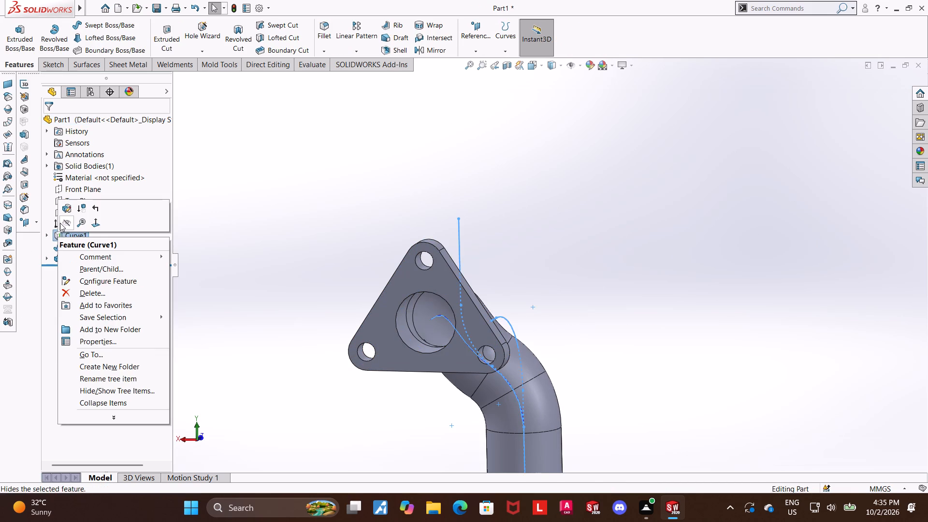
{"action": "left_click", "coordinate": [61, 223]}
{"action": "left_click", "coordinate": [623, 254]}
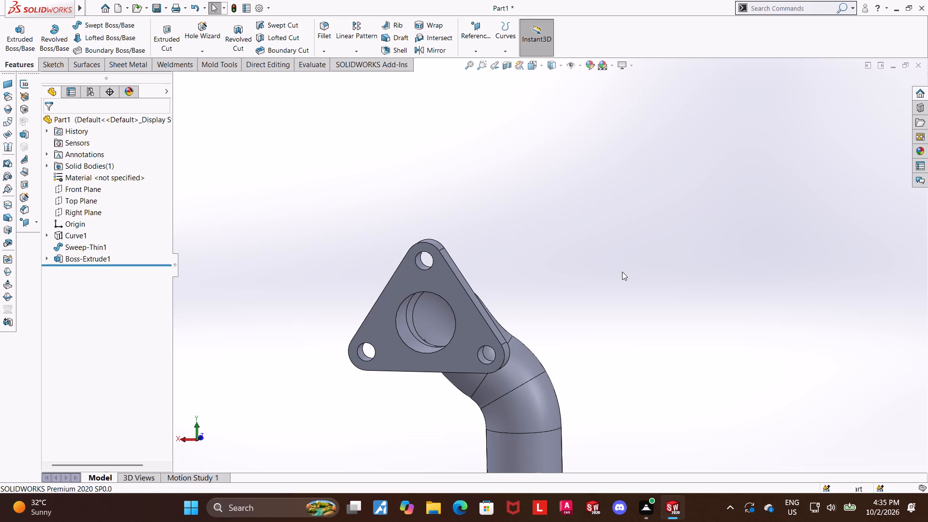
Fillet the circular edge where the pipe meets the flange's back face with a 15 mm symmetric radius.
{"action": "middle_click_drag", "start_coordinate": [578, 284], "coordinate": [448, 282]}
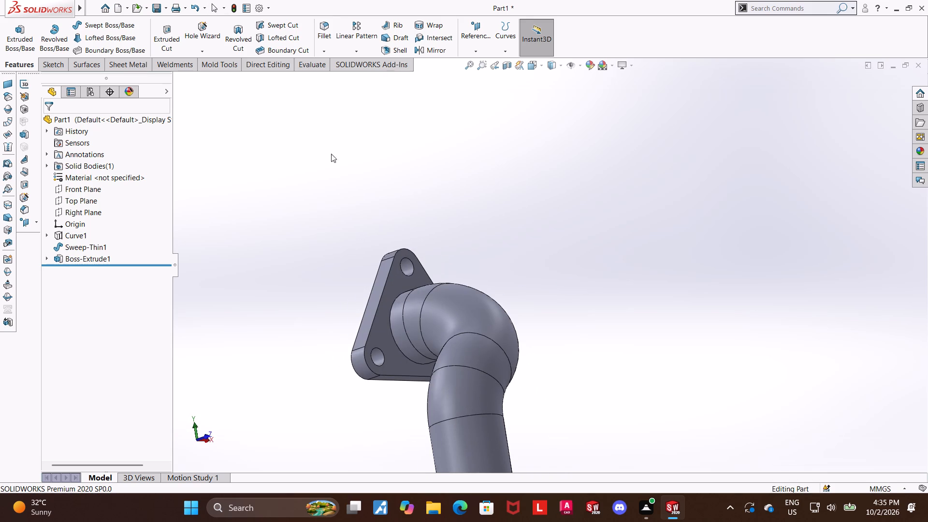
{"action": "left_click", "coordinate": [322, 22]}
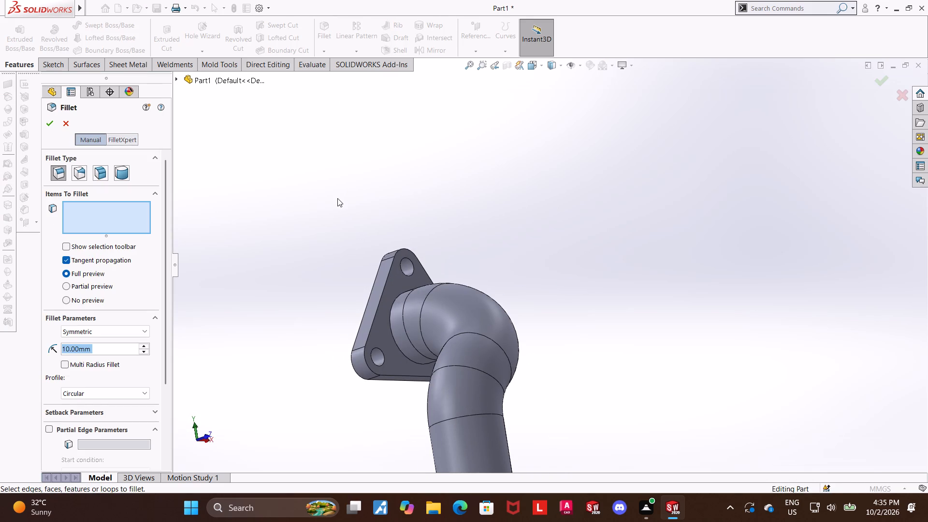
{"action": "scroll", "coordinate": [333, 204], "scroll_direction": "down", "scroll_amount": 1}
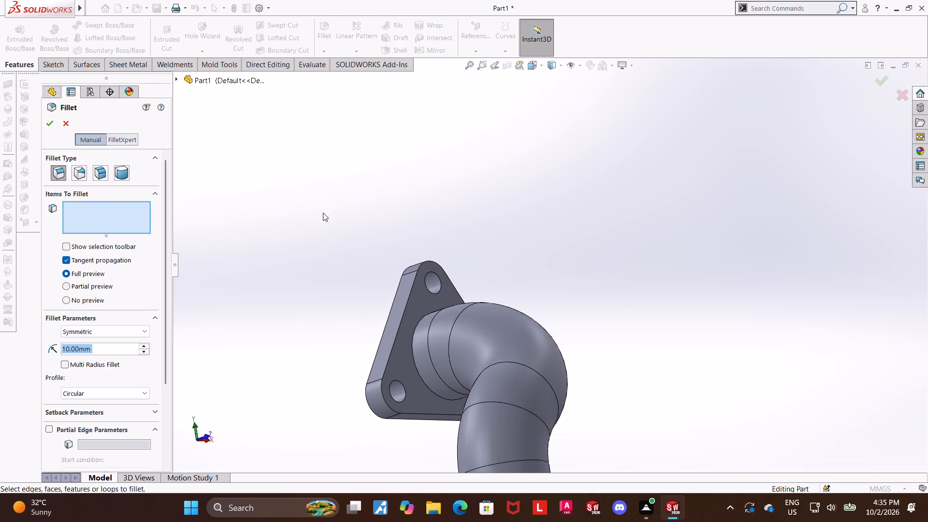
{"action": "left_click", "coordinate": [412, 355]}
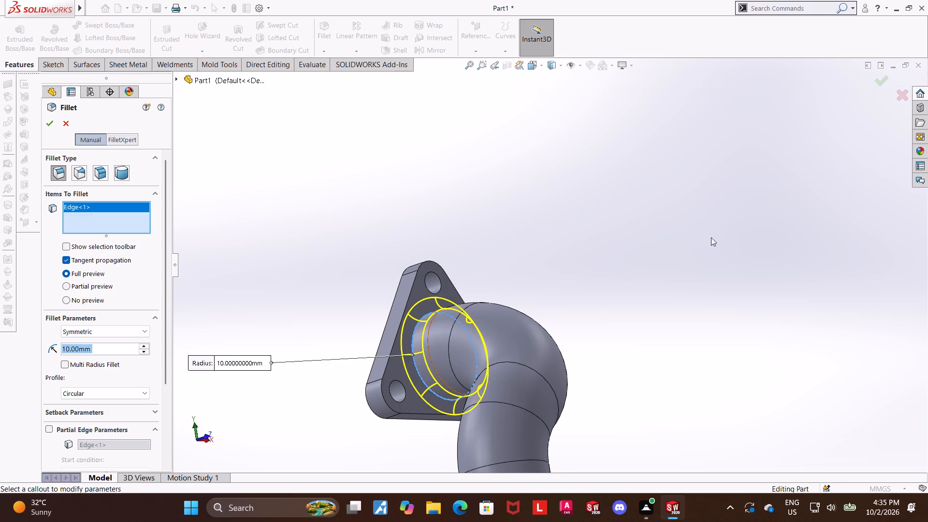
{"action": "scroll", "coordinate": [715, 231], "scroll_direction": "up", "scroll_amount": 2}
{"action": "middle_click_drag", "start_coordinate": [629, 254], "coordinate": [651, 277]}
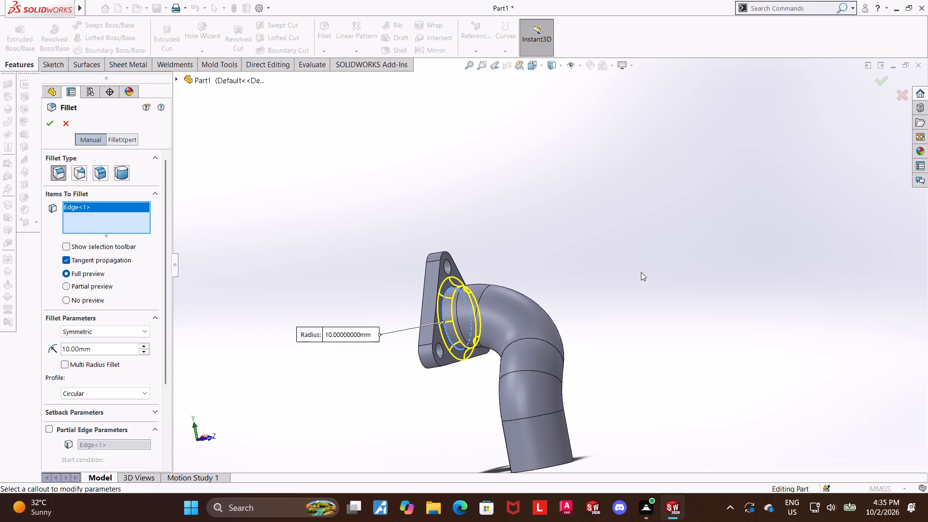
{"action": "left_click", "coordinate": [107, 348]}
{"action": "left_click_drag", "start_coordinate": [107, 348], "coordinate": [72, 346]}
{"action": "left_click_drag", "start_coordinate": [72, 346], "coordinate": [91, 347]}
{"action": "left_click_drag", "start_coordinate": [98, 347], "coordinate": [61, 349]}
{"action": "type", "text": "16"}
{"action": "key", "text": "BackSpace"}
{"action": "key", "text": "5"}
{"action": "key", "text": "Return"}
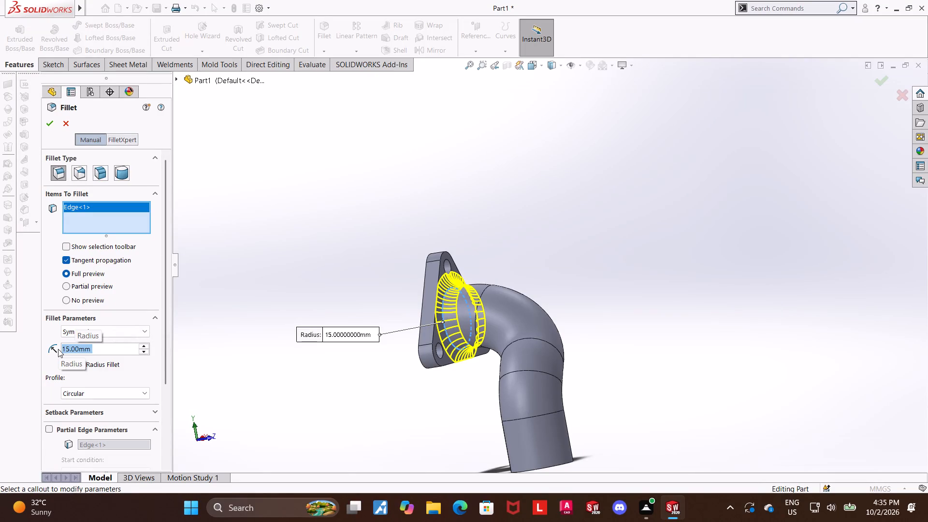
{"action": "left_click", "coordinate": [45, 123]}
{"action": "left_click", "coordinate": [809, 279]}
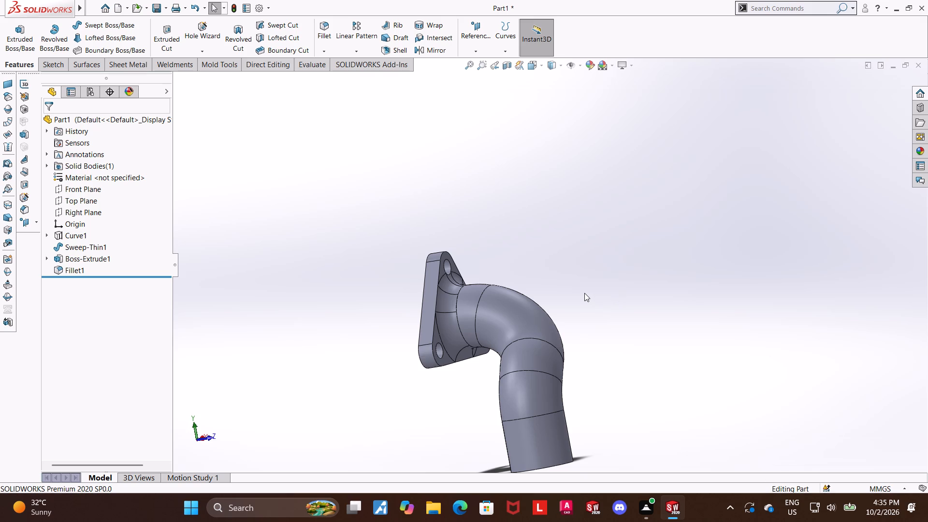
Examine the new fillet and the flange from the front and back of the pipe.
{"action": "scroll", "coordinate": [509, 297], "scroll_direction": "up", "scroll_amount": 3}
{"action": "middle_click_drag", "start_coordinate": [497, 329], "coordinate": [581, 325]}
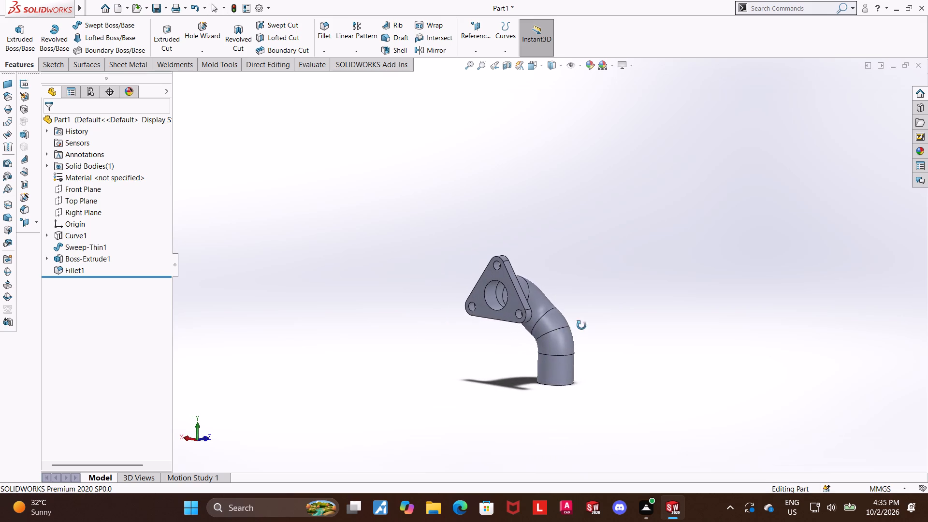
{"action": "middle_click_drag", "start_coordinate": [581, 325], "coordinate": [581, 322]}
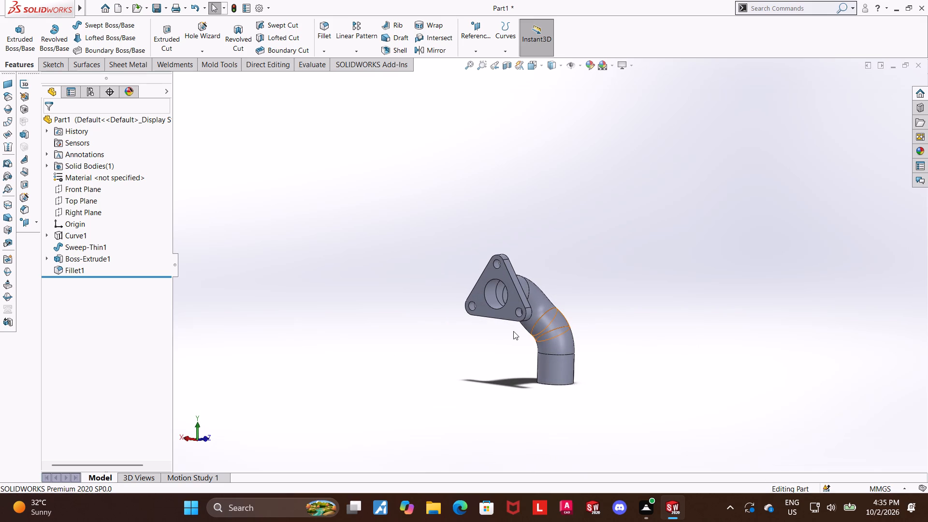
{"action": "middle_click_drag", "start_coordinate": [516, 335], "coordinate": [584, 322]}
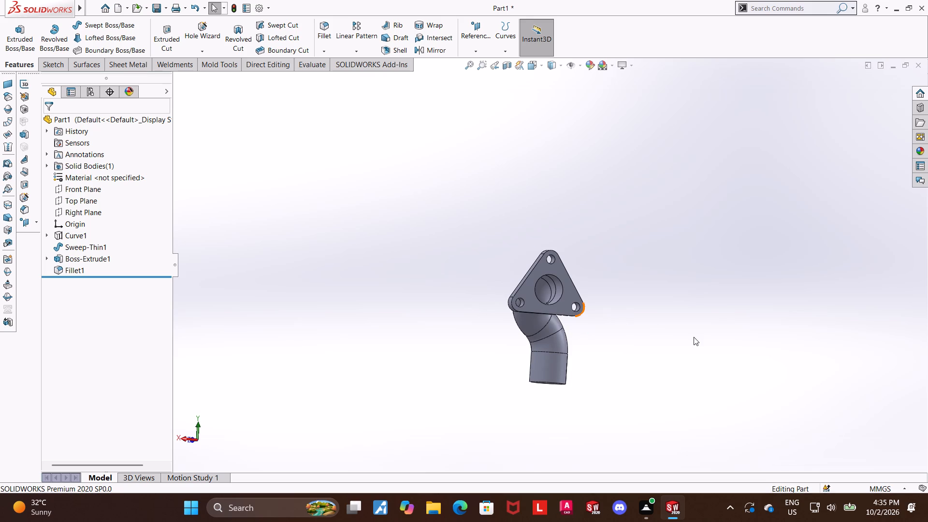
{"action": "middle_click_drag", "start_coordinate": [694, 337], "coordinate": [478, 292]}
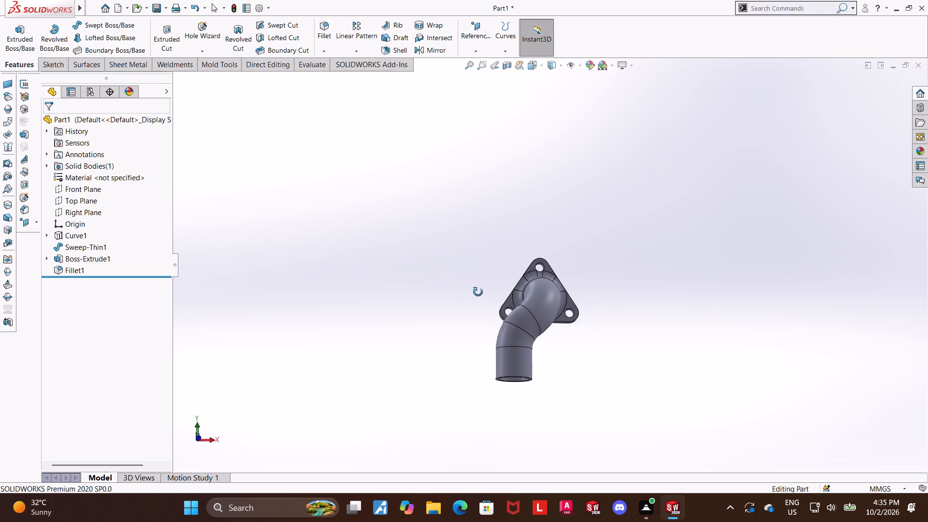
{"action": "middle_click_drag", "start_coordinate": [478, 292], "coordinate": [473, 321]}
{"action": "scroll", "coordinate": [591, 290], "scroll_direction": "down", "scroll_amount": 2}
{"action": "scroll", "coordinate": [526, 350], "scroll_direction": "down", "scroll_amount": 2}
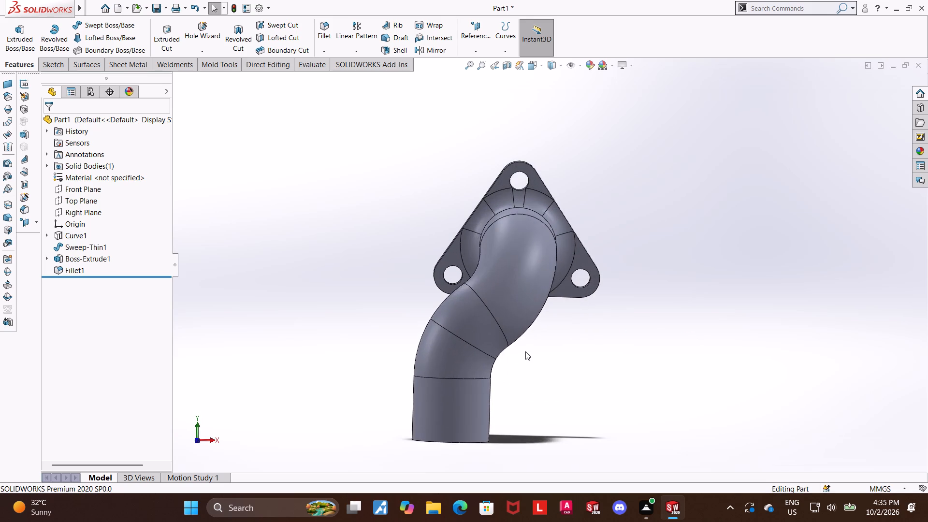
{"action": "scroll", "coordinate": [503, 342], "scroll_direction": "down", "scroll_amount": 3}
Measure between two points on the outer surface of the pipe's lower bend.
{"action": "left_click", "coordinate": [301, 68]}
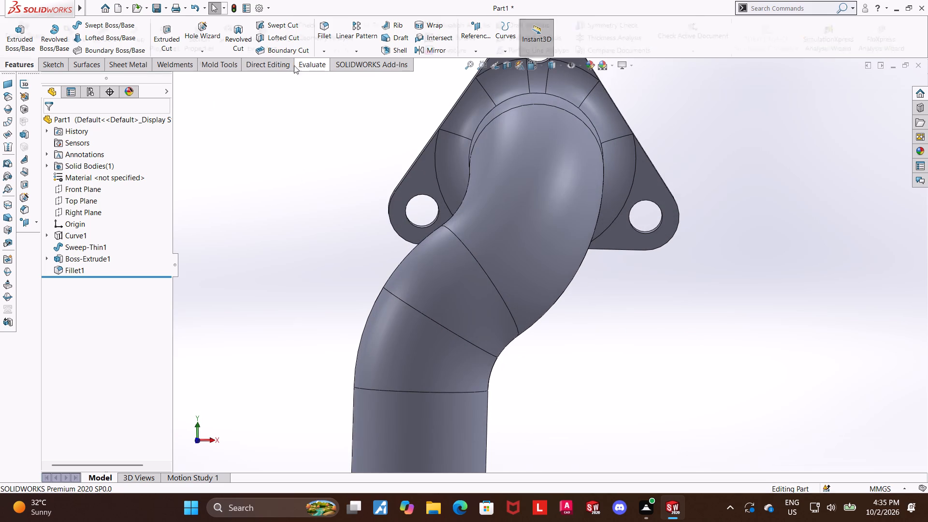
{"action": "left_click", "coordinate": [95, 37]}
{"action": "middle_click_drag", "start_coordinate": [621, 423], "coordinate": [603, 376]}
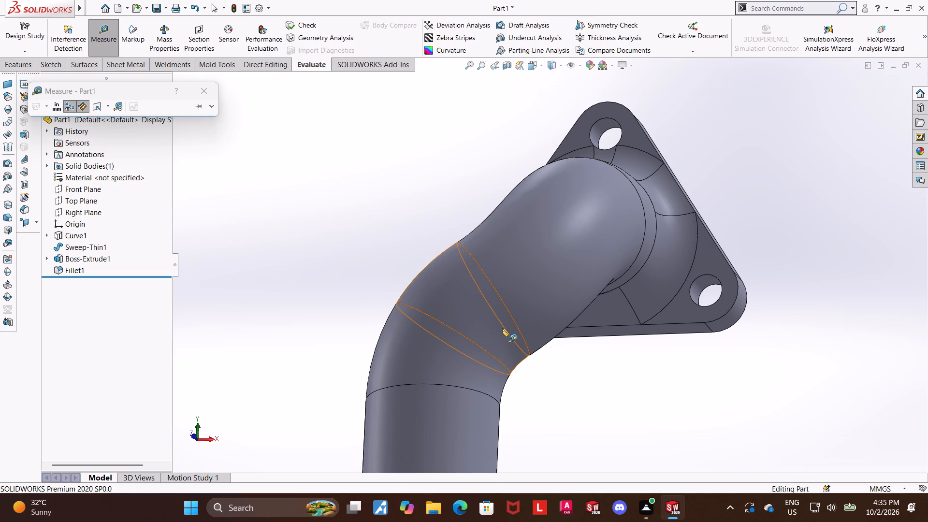
{"action": "left_click", "coordinate": [502, 328]}
{"action": "left_click", "coordinate": [498, 381]}
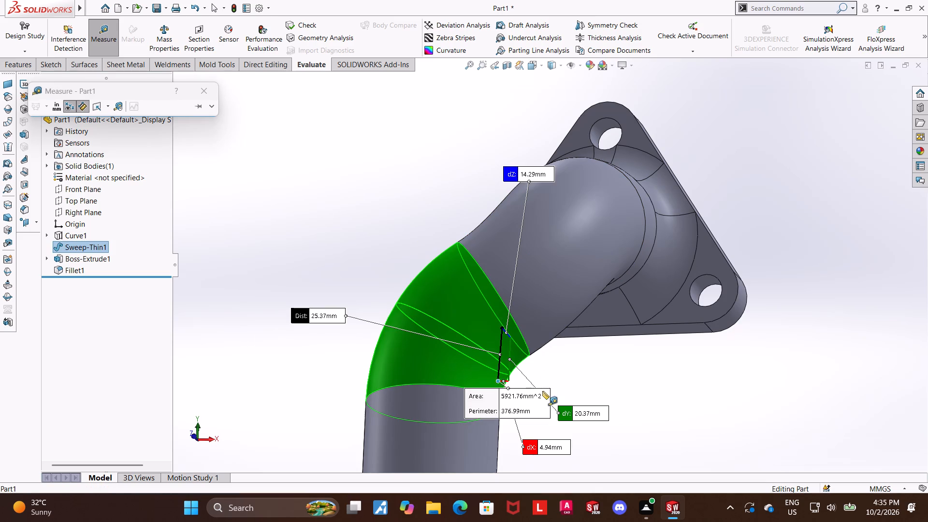
{"action": "scroll", "coordinate": [628, 394], "scroll_direction": "up", "scroll_amount": 1}
{"action": "middle_click_drag", "start_coordinate": [630, 394], "coordinate": [668, 431]}
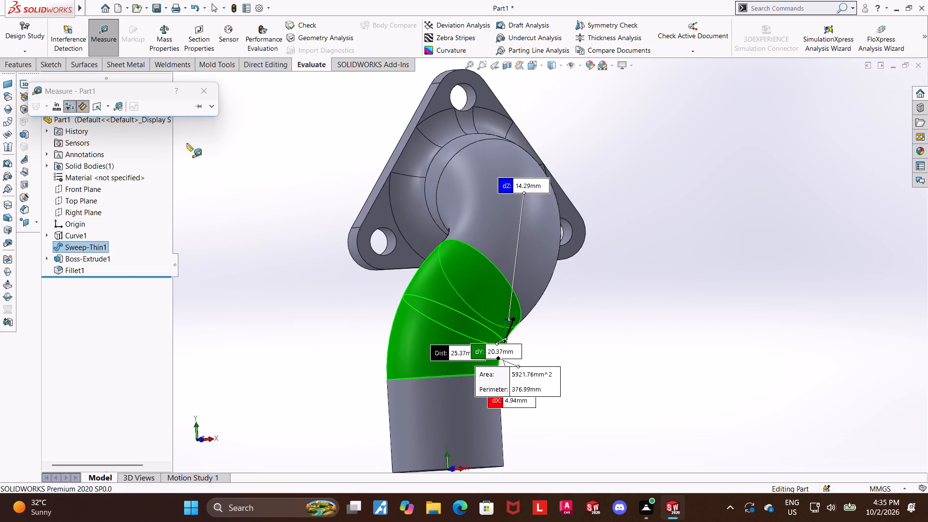
{"action": "left_click", "coordinate": [198, 87]}
{"action": "left_click", "coordinate": [738, 299]}
Inspect the finished pipe and flange from all around, including the open bore and the filleted joint.
{"action": "scroll", "coordinate": [703, 350], "scroll_direction": "up", "scroll_amount": 1}
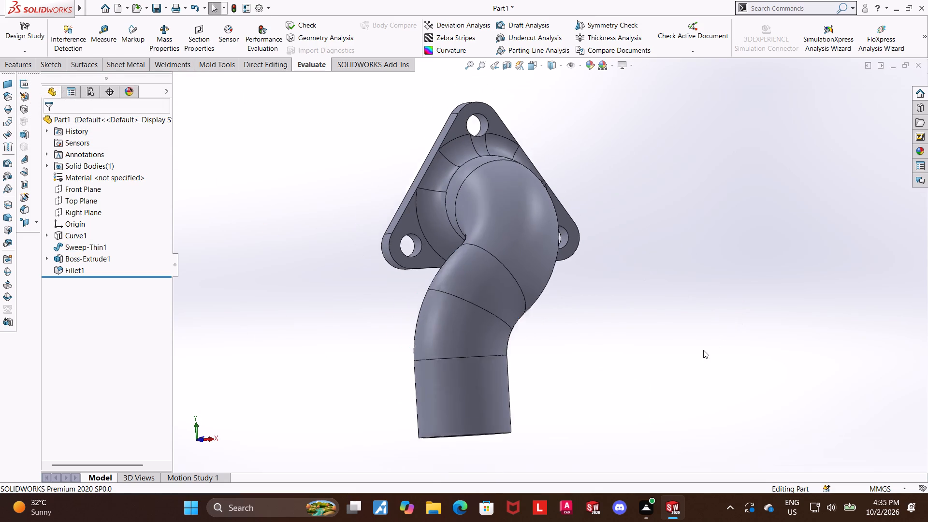
{"action": "scroll", "coordinate": [703, 350], "scroll_direction": "up", "scroll_amount": 3}
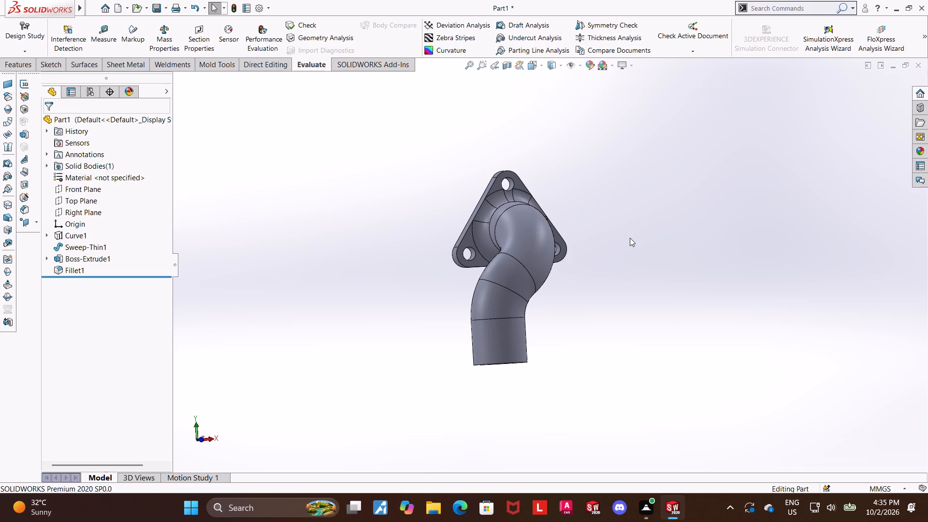
{"action": "scroll", "coordinate": [630, 238], "scroll_direction": "down", "scroll_amount": 1}
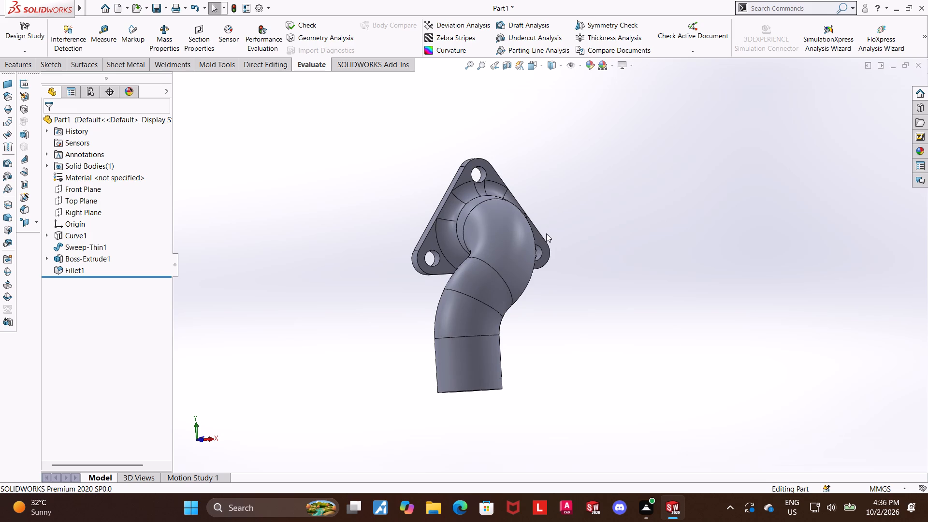
{"action": "scroll", "coordinate": [546, 233], "scroll_direction": "up", "scroll_amount": 1}
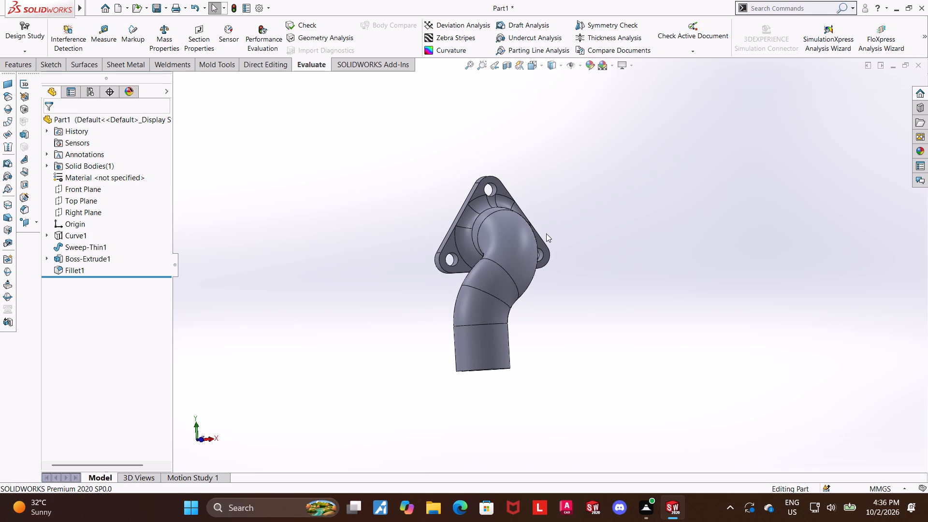
{"action": "scroll", "coordinate": [546, 233], "scroll_direction": "up", "scroll_amount": 1}
{"action": "scroll", "coordinate": [472, 226], "scroll_direction": "down", "scroll_amount": 2}
{"action": "middle_click_drag", "start_coordinate": [488, 250], "coordinate": [512, 256]}
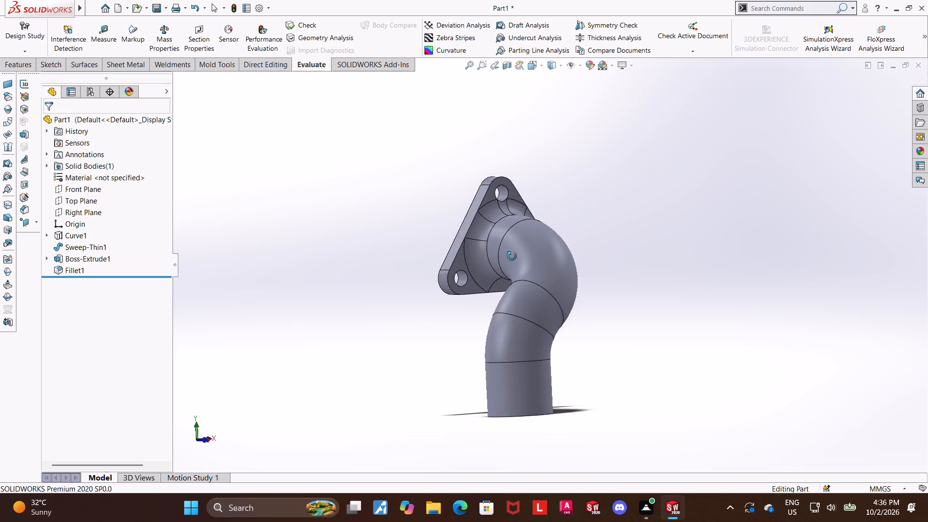
{"action": "middle_click_drag", "start_coordinate": [512, 256], "coordinate": [706, 275]}
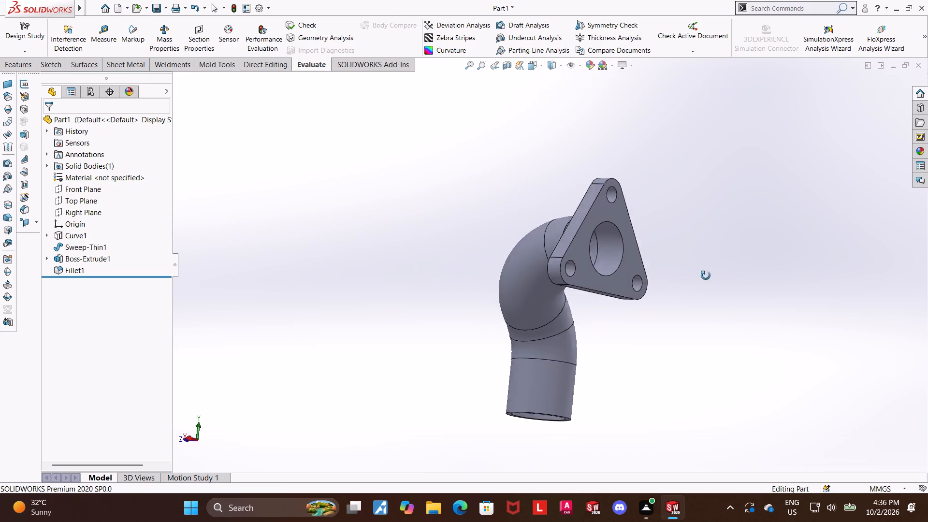
{"action": "middle_click_drag", "start_coordinate": [706, 275], "coordinate": [546, 265]}
{"action": "scroll", "coordinate": [554, 259], "scroll_direction": "down", "scroll_amount": 2}
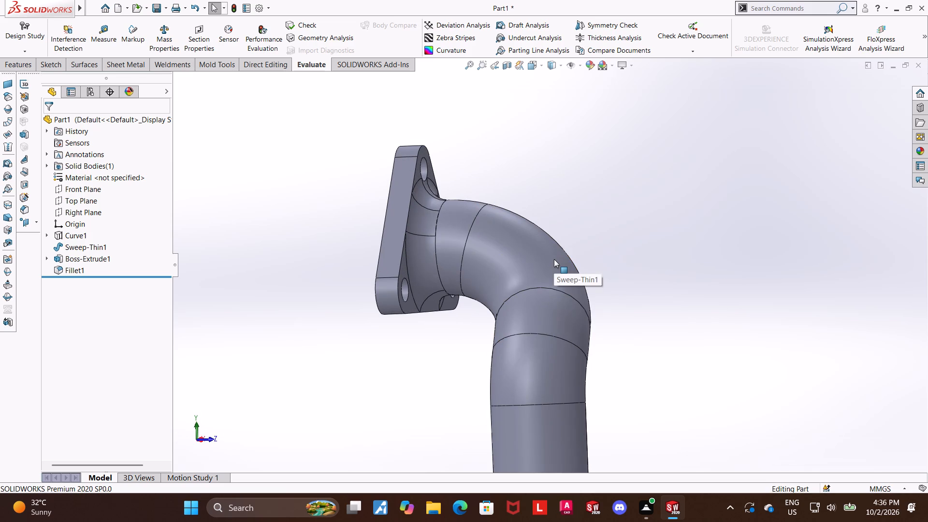
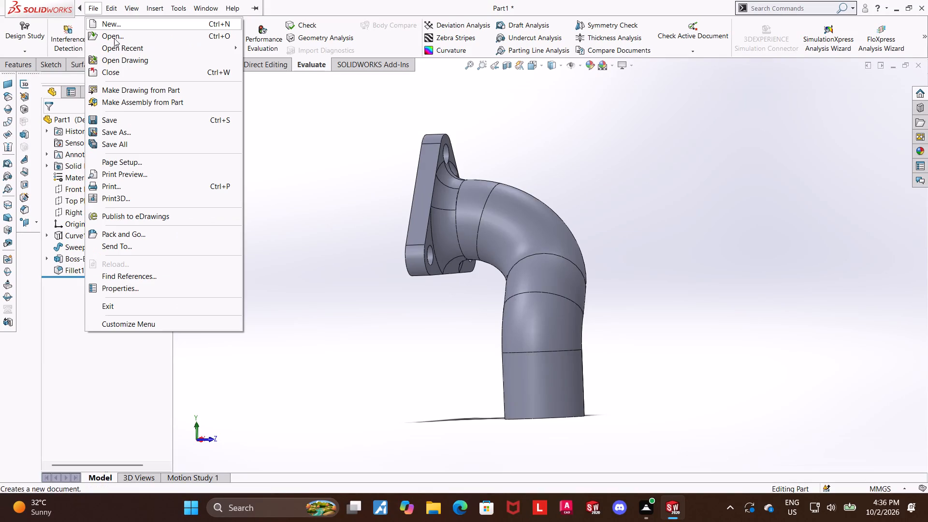
Set the model to an isometric view that shows the flange's front face, its three holes and the open bore.
{"action": "left_click", "coordinate": [125, 138]}
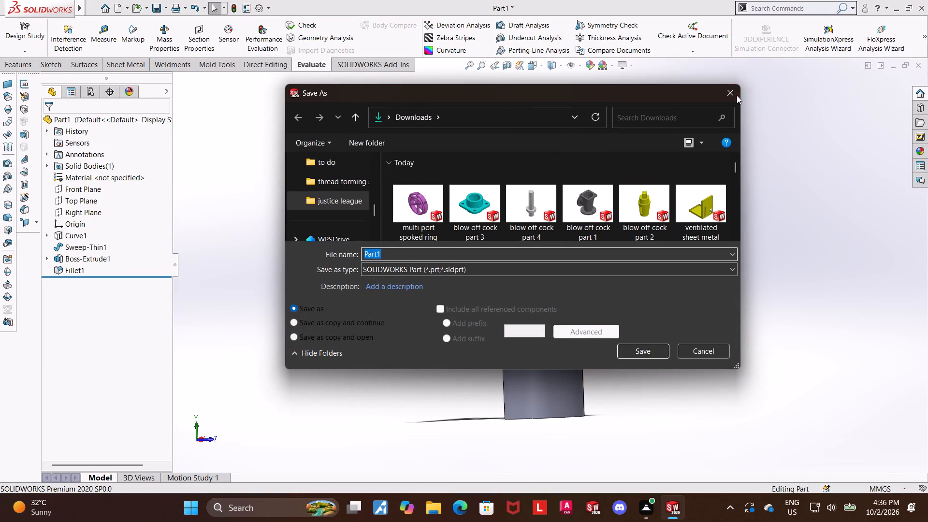
{"action": "left_click", "coordinate": [735, 93]}
{"action": "middle_click_drag", "start_coordinate": [447, 278], "coordinate": [451, 275]}
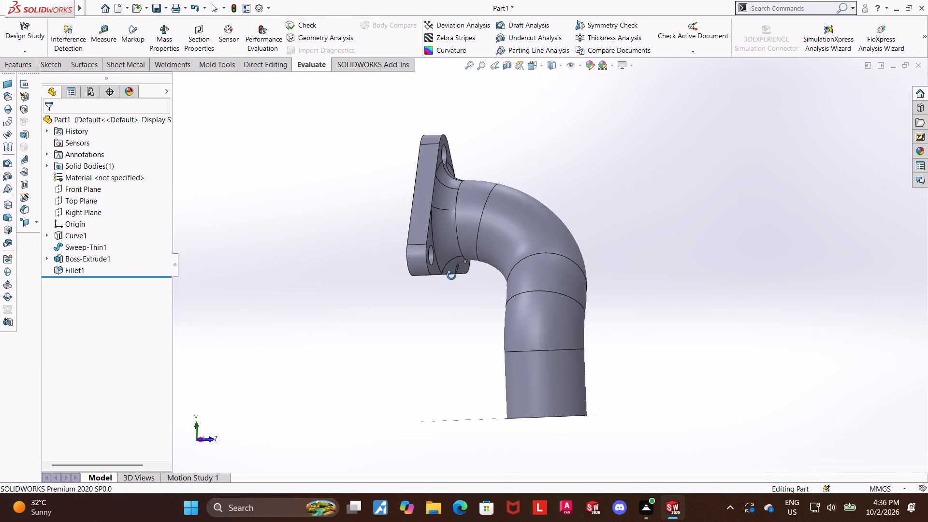
{"action": "middle_click_drag", "start_coordinate": [451, 275], "coordinate": [476, 283]}
{"action": "key", "text": "ctrl+7"}
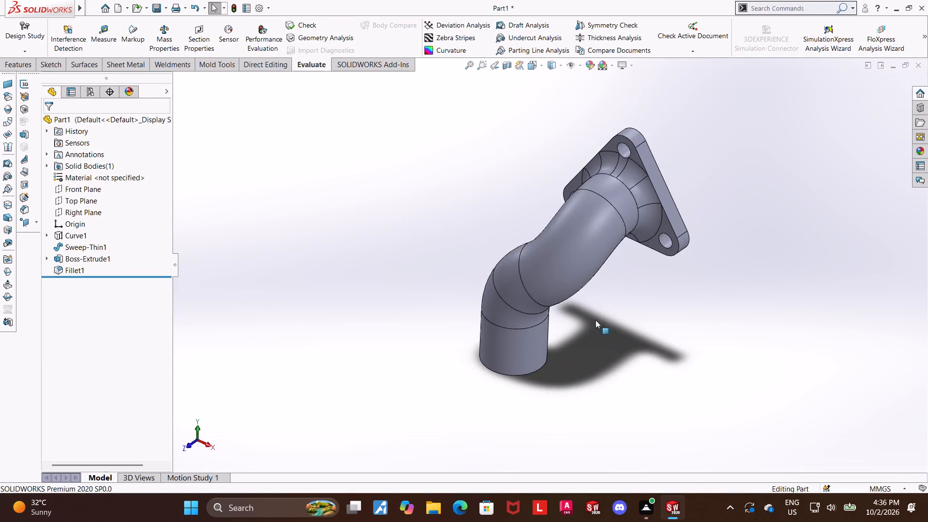
{"action": "middle_click_drag", "start_coordinate": [687, 246], "coordinate": [479, 288]}
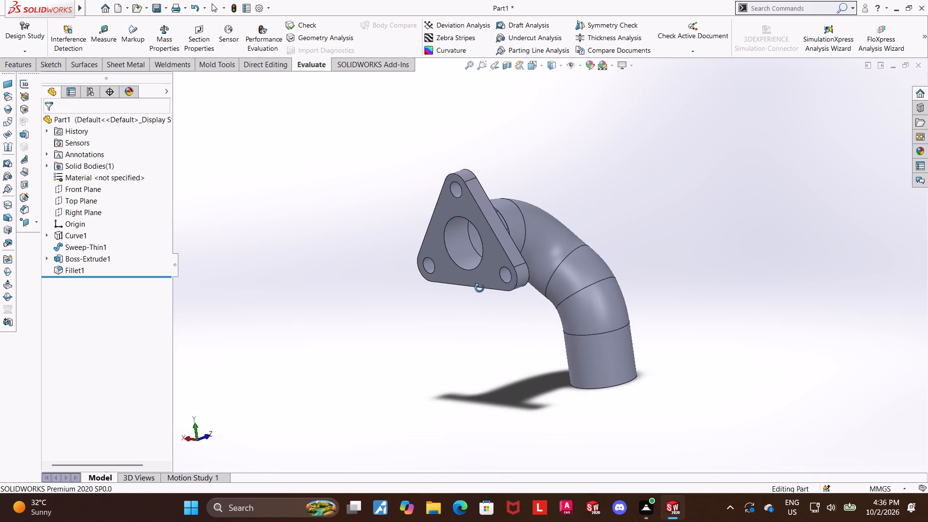
{"action": "middle_click_drag", "start_coordinate": [479, 288], "coordinate": [477, 284]}
{"action": "left_click", "coordinate": [534, 69]}
{"action": "left_click", "coordinate": [408, 261]}
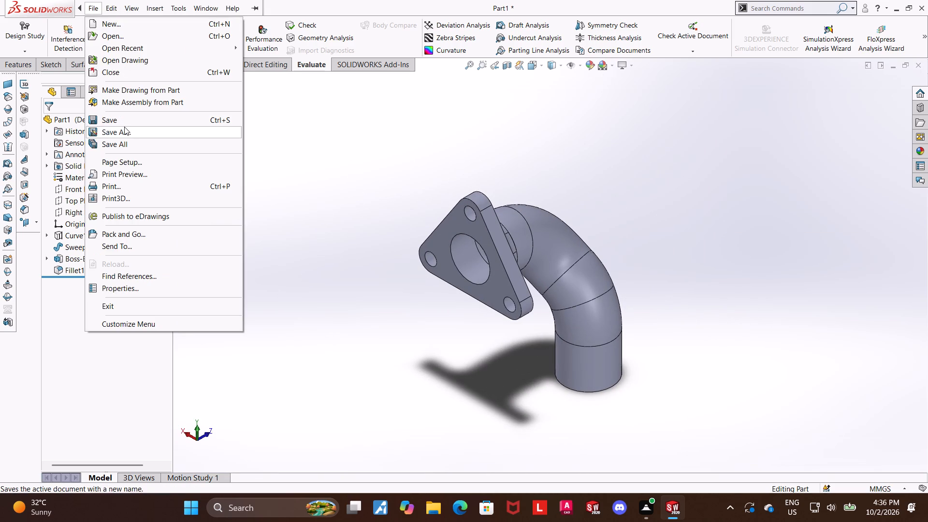
Save the part in the Downloads folder under the name "flanged curved exhaust pipe".
{"action": "left_click", "coordinate": [124, 127]}
{"action": "key", "text": "f"}
{"action": "type", "text": "lang"}
{"action": "type", "text": "ed curv"}
{"action": "type", "text": "ed exhaust pipe"}
{"action": "key", "text": "Return"}
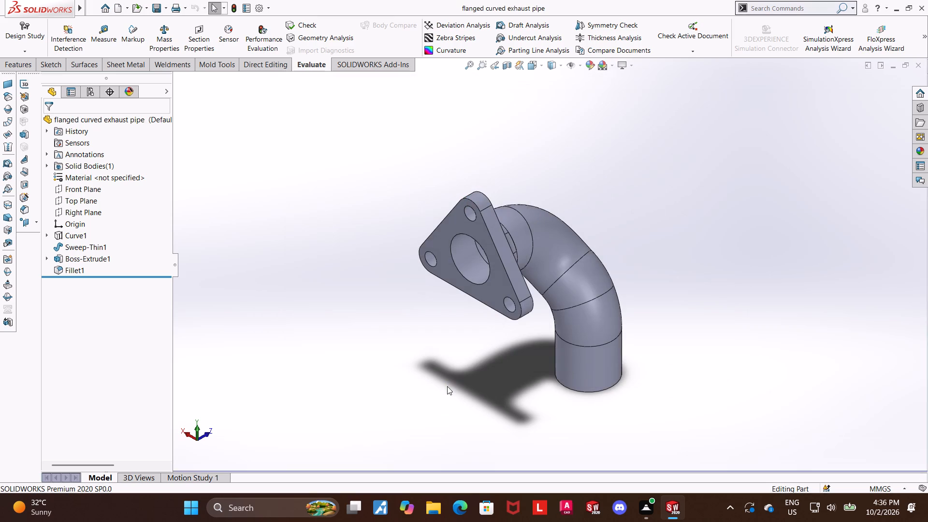
Export the enlarged view of the pipe as an Adobe PDF named "flanged curved exhaust pipe" in the Downloads folder.
{"action": "scroll", "coordinate": [465, 319], "scroll_direction": "down", "scroll_amount": 2}
{"action": "scroll", "coordinate": [526, 64], "scroll_direction": "down", "scroll_amount": 1}
{"action": "scroll", "coordinate": [591, 376], "scroll_direction": "up", "scroll_amount": 3}
{"action": "scroll", "coordinate": [580, 375], "scroll_direction": "down", "scroll_amount": 2}
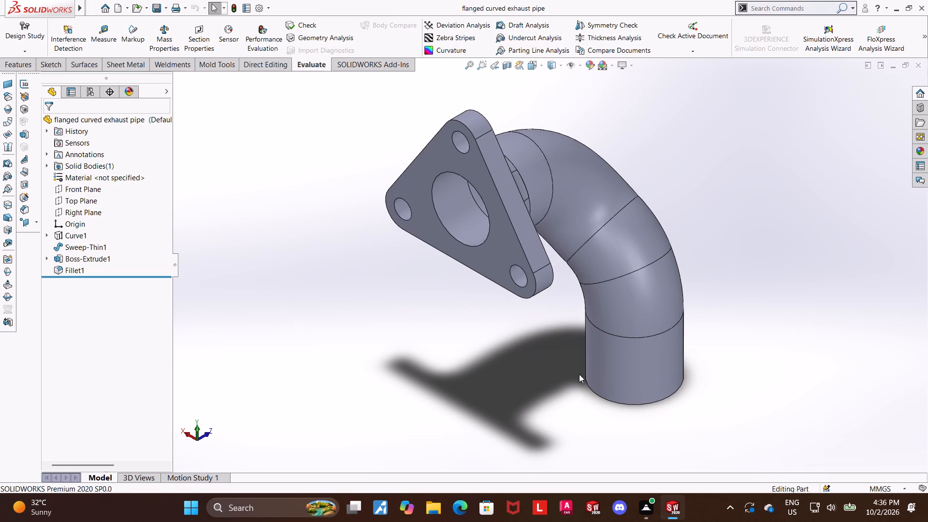
{"action": "scroll", "coordinate": [545, 249], "scroll_direction": "down", "scroll_amount": 1}
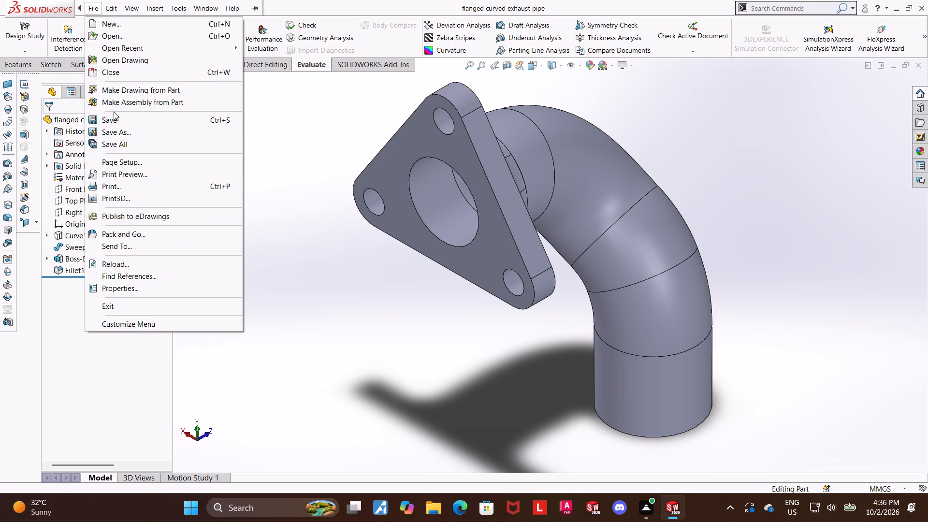
{"action": "left_click", "coordinate": [117, 129]}
{"action": "left_click", "coordinate": [437, 271]}
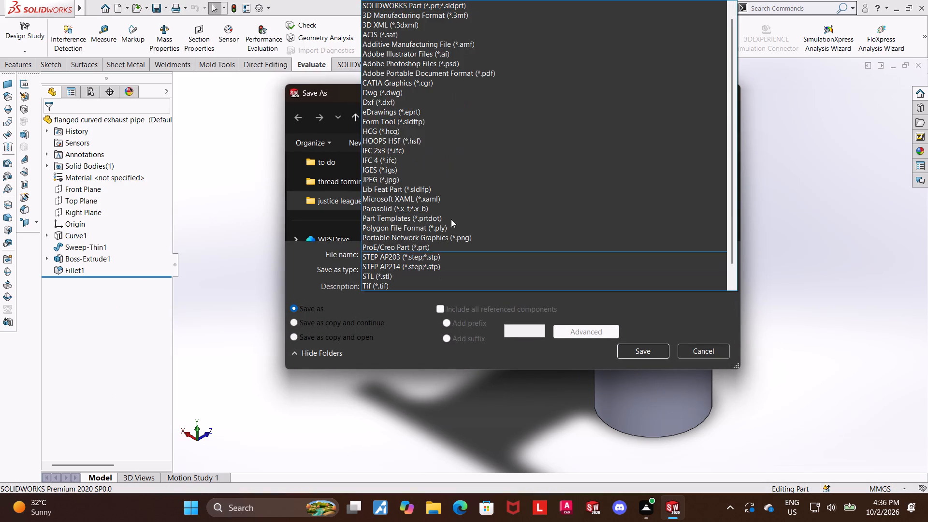
{"action": "left_click", "coordinate": [481, 73]}
{"action": "left_click", "coordinate": [636, 373]}
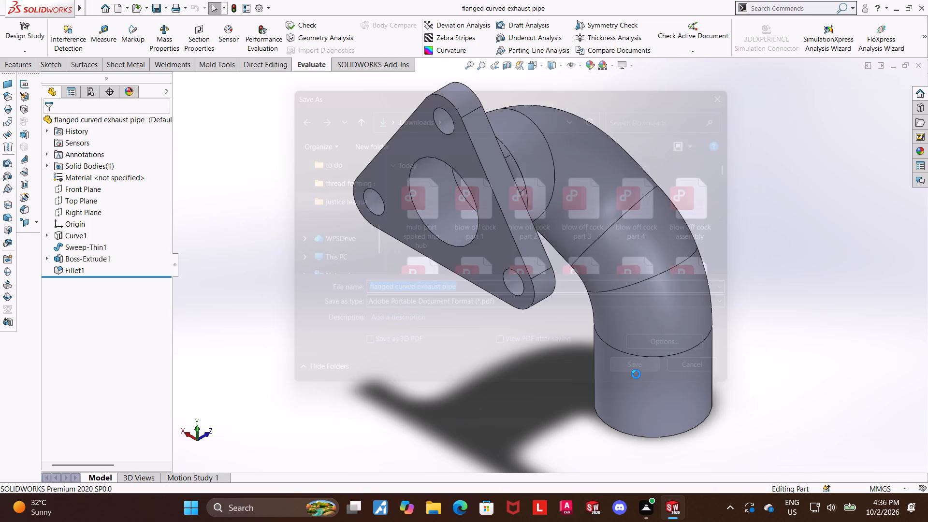